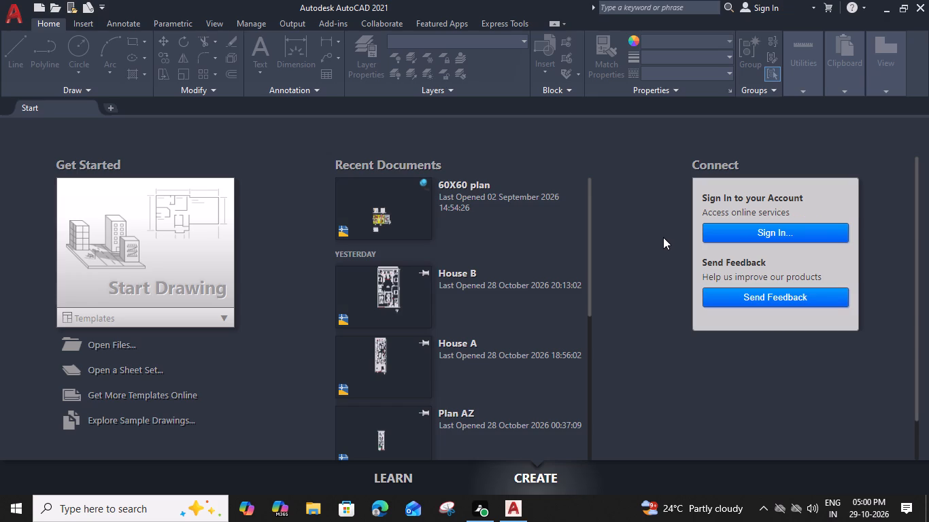
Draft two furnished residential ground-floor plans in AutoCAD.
Start a new blank drawing from the start page.
click(178, 283)
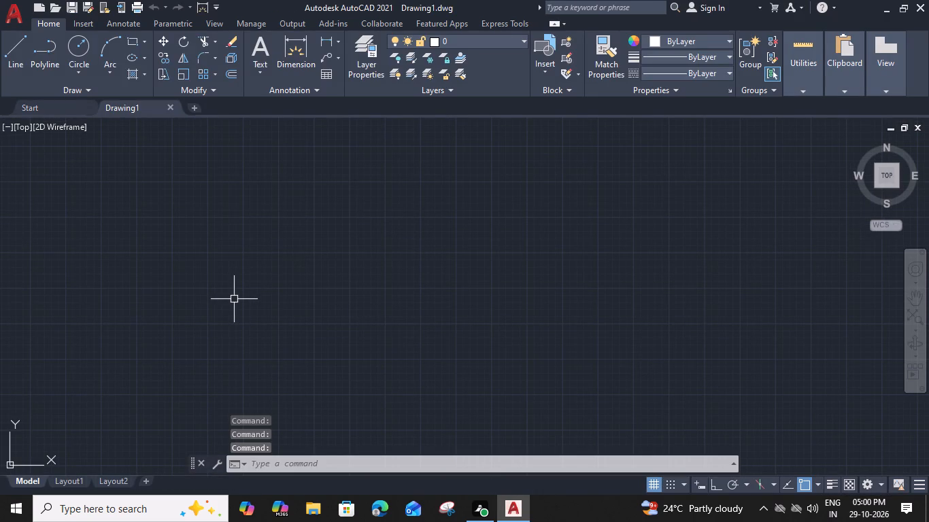
Open the drawing units settings for the new drawing with the Units command.
scroll(207, 274, down, 1)
middle_drag(209, 275, 395, 273)
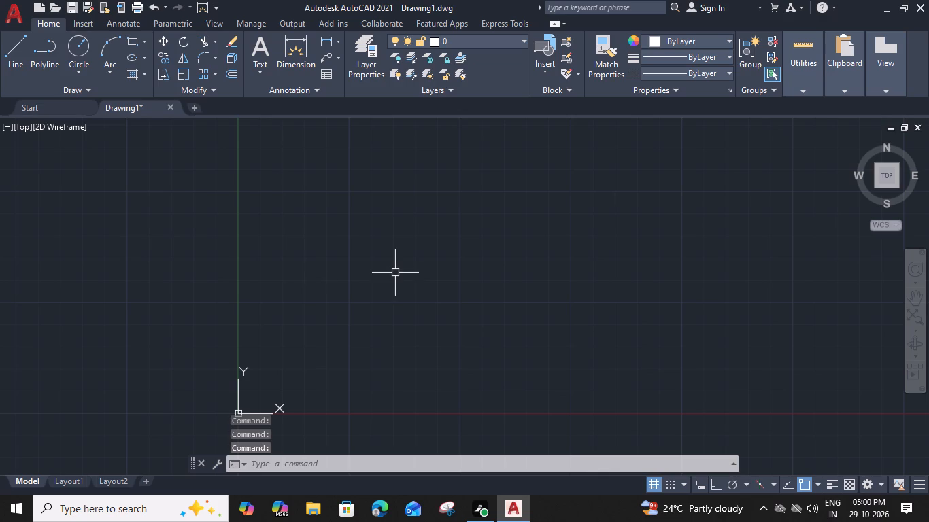
text(un)
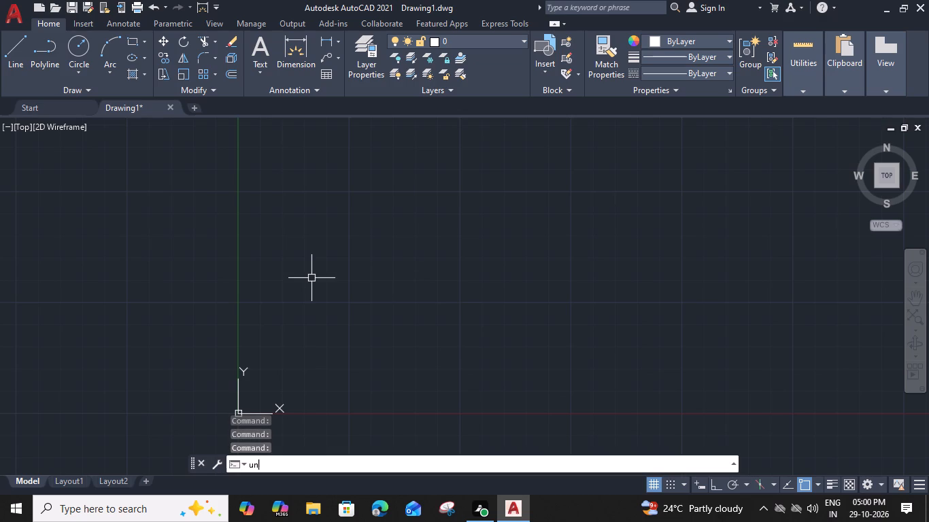
key(Return)
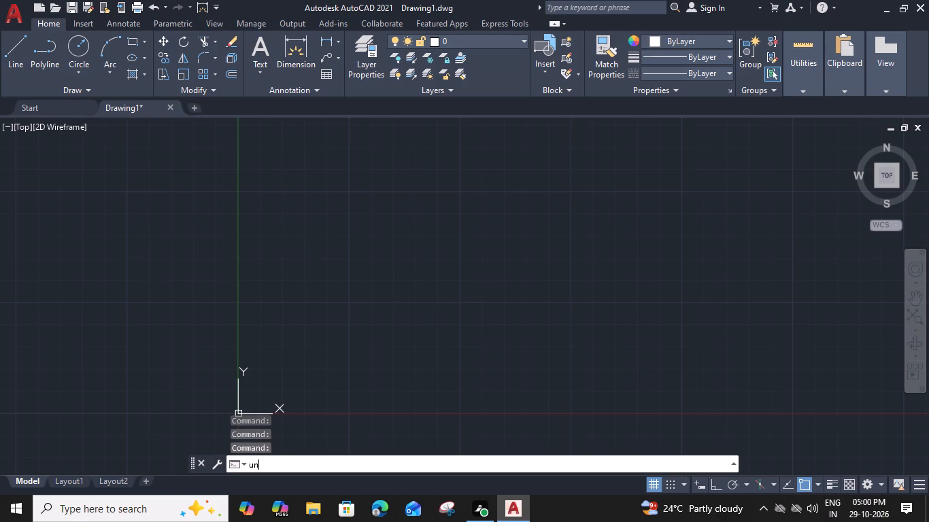
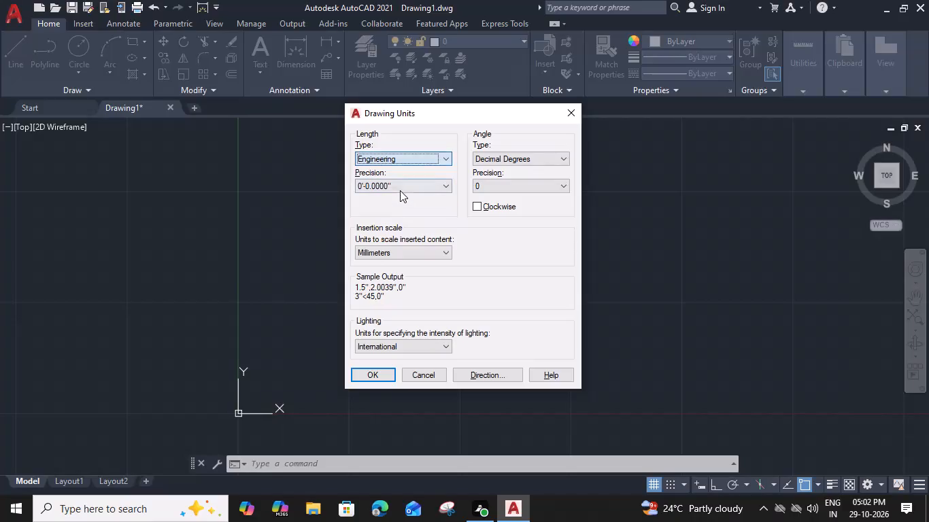
Set the insertion scale to Inches and the length precision to 0'-0.00", and apply the drawing units.
click(417, 253)
drag(402, 276, 402, 262)
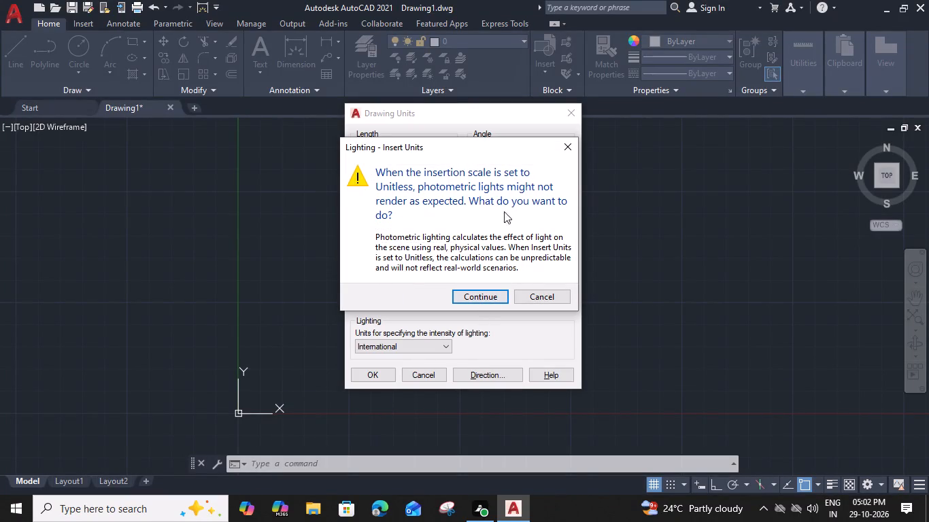
click(488, 298)
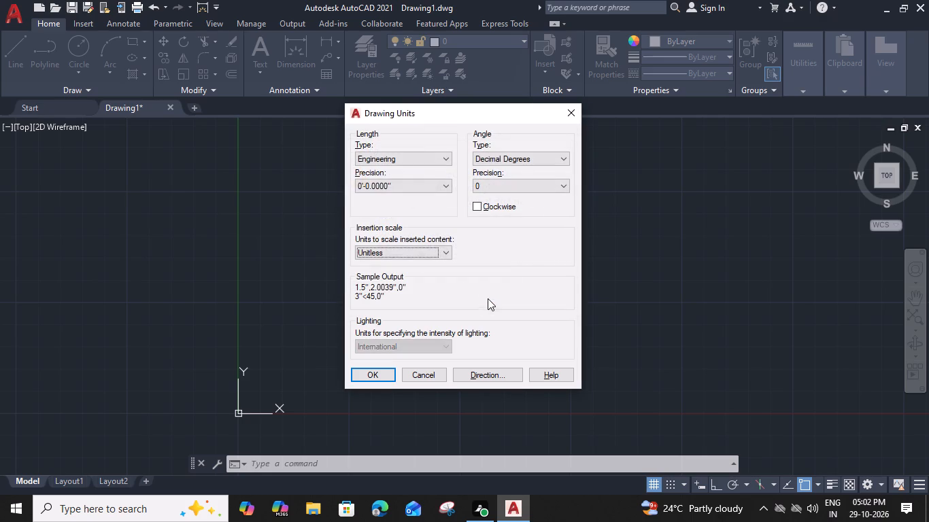
click(444, 255)
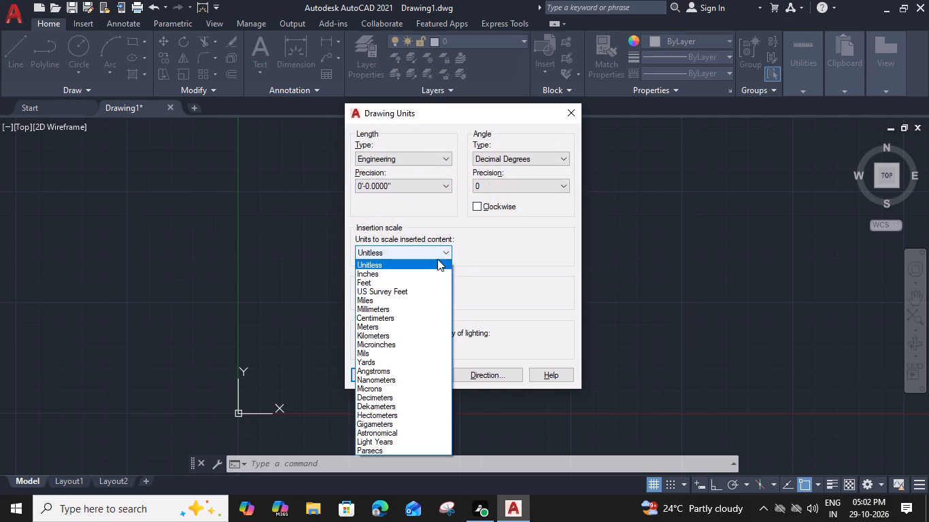
click(422, 275)
click(437, 184)
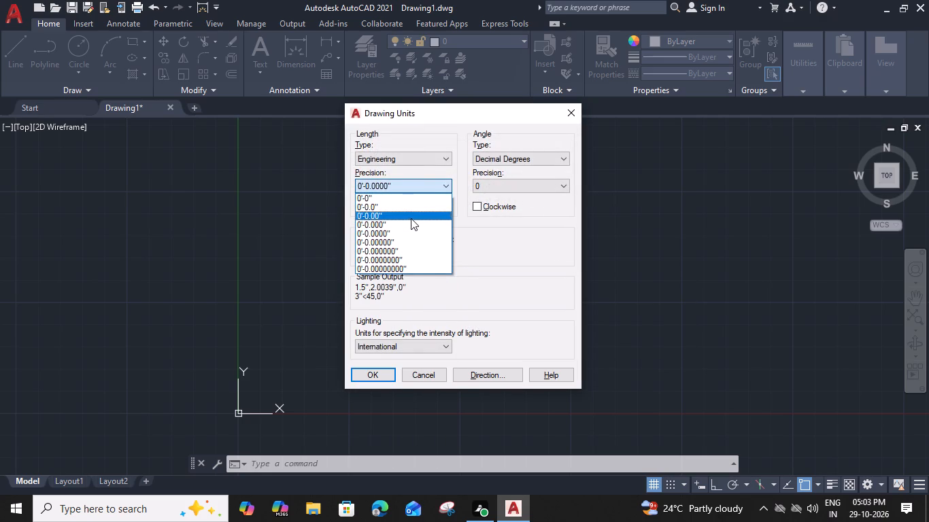
click(411, 218)
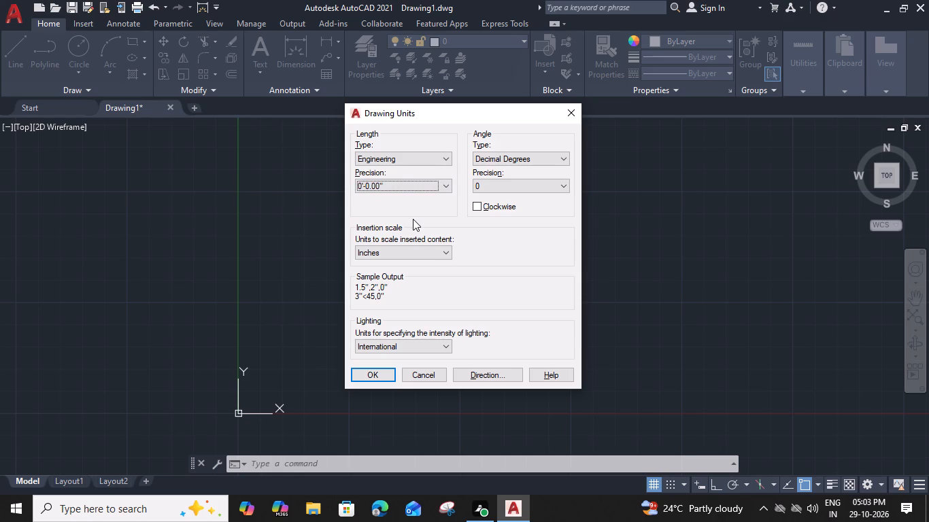
click(386, 374)
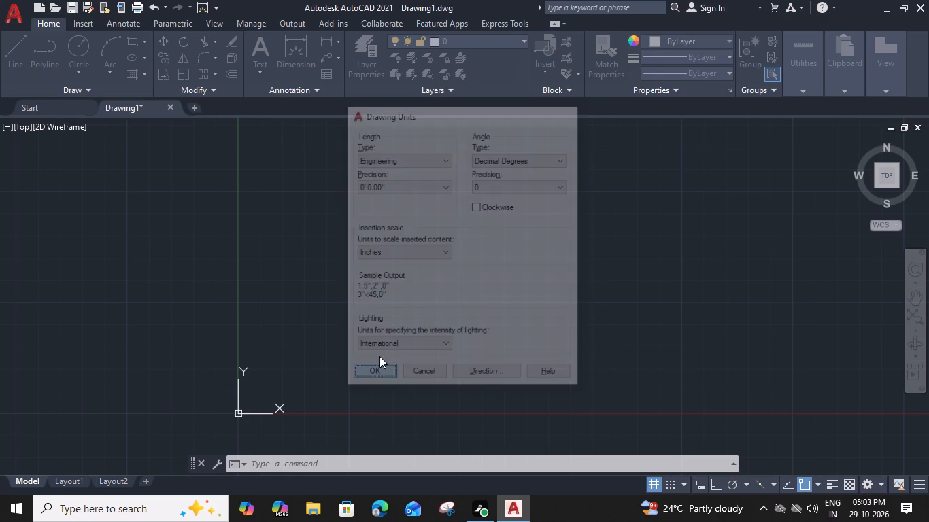
Open the ISO-25 dimension style for modification and set its text height to 9".
text(d)
key(space)
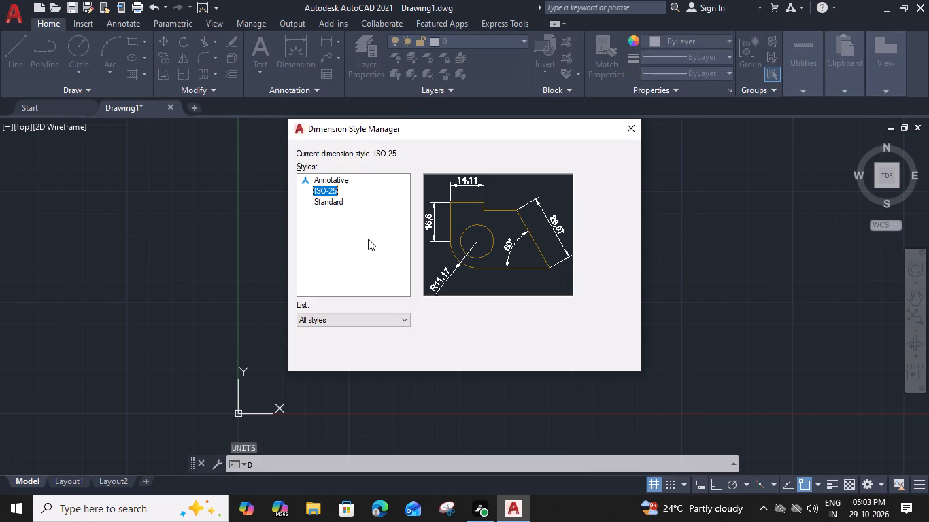
click(607, 221)
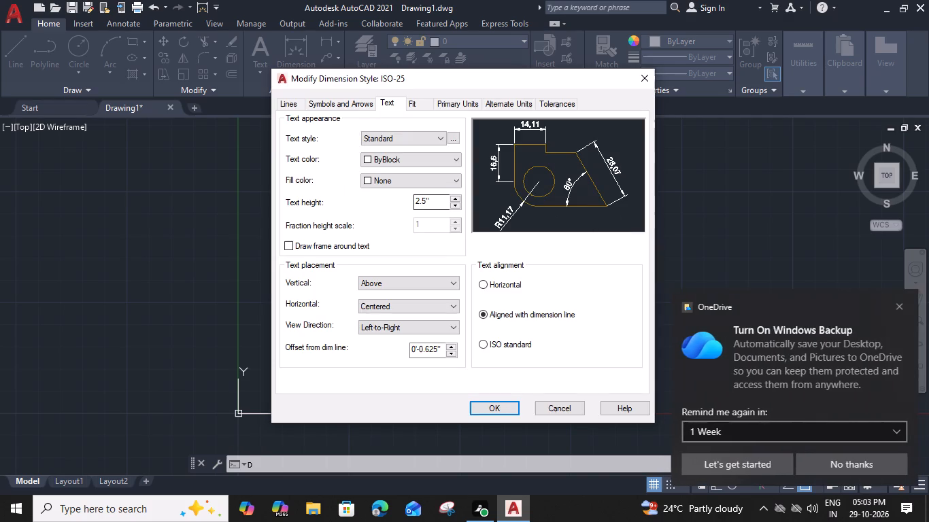
drag(435, 204, 399, 202)
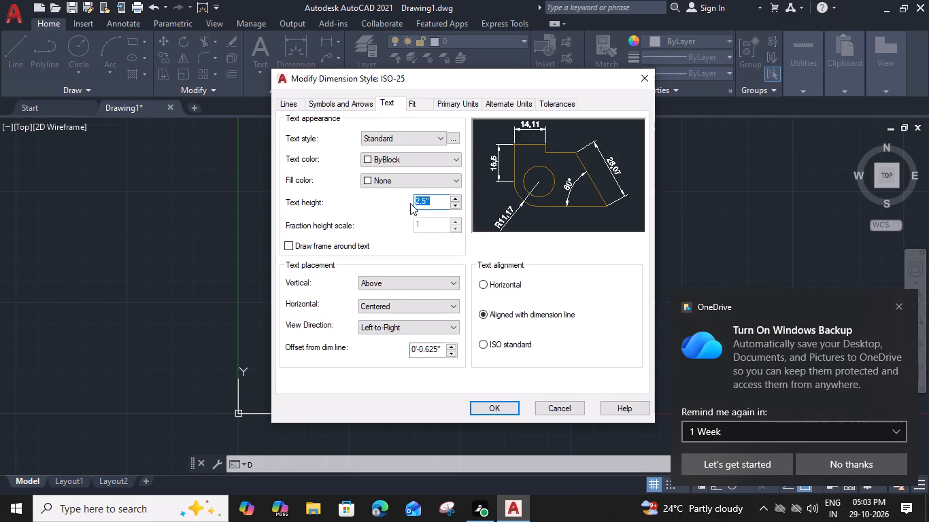
text(9")
key(Return)
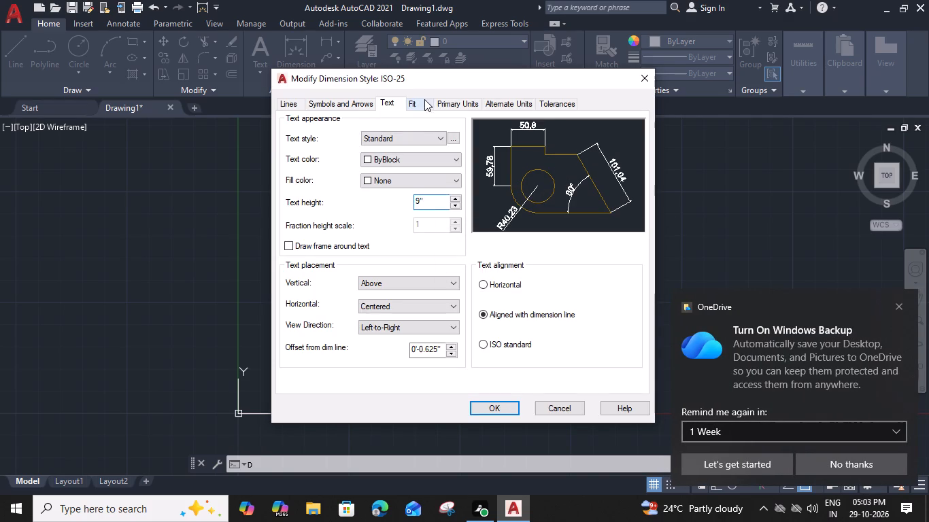
Set the ISO-25 style's primary unit format to Engineering and make it the current dimension style.
click(457, 99)
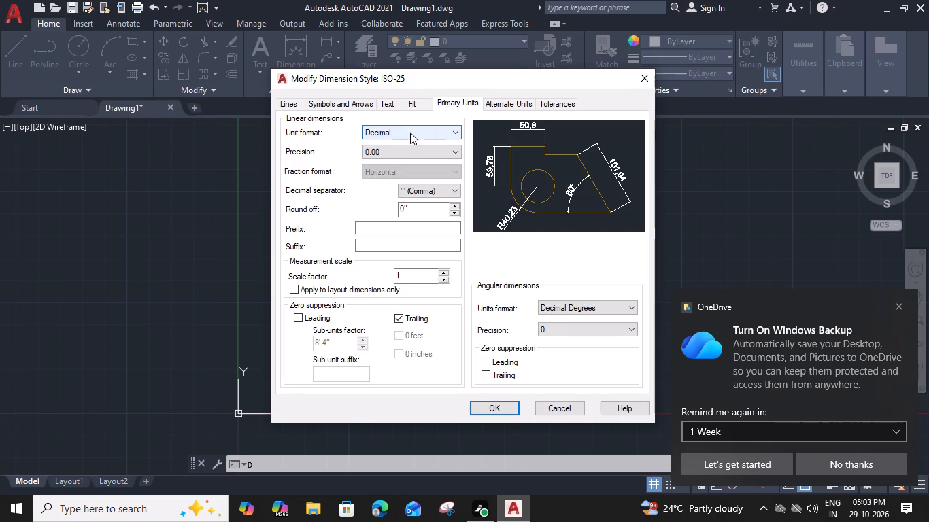
click(410, 133)
click(407, 164)
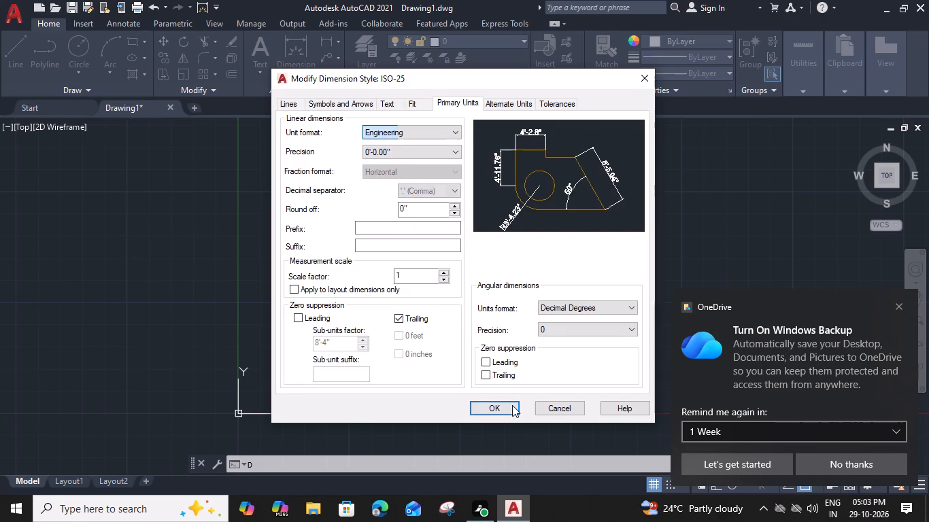
click(512, 405)
click(609, 177)
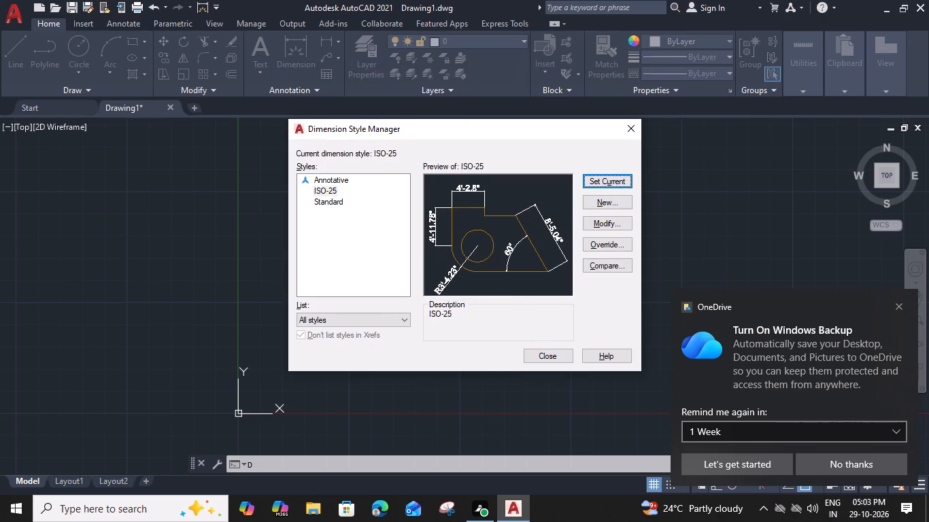
click(552, 355)
click(900, 305)
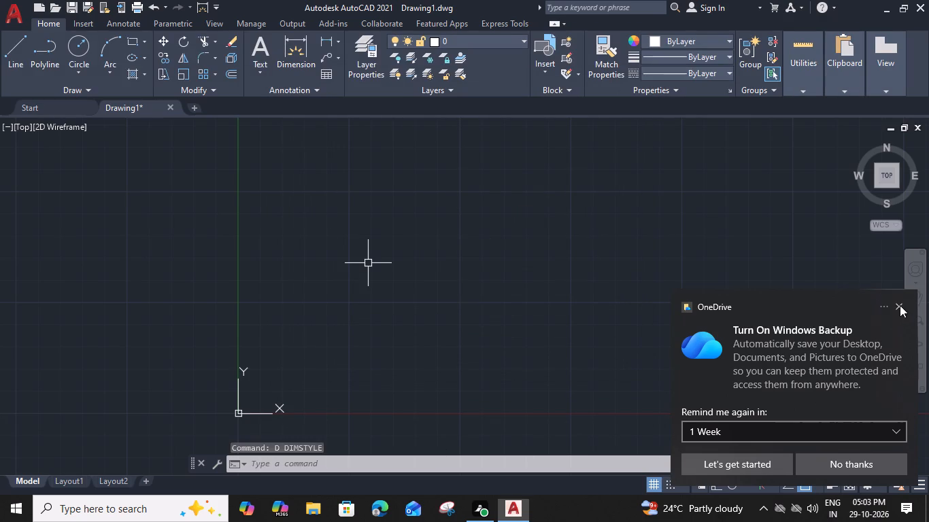
Turn on Ortho mode and draw a vertical line 45' long, running downward from its start point.
click(720, 486)
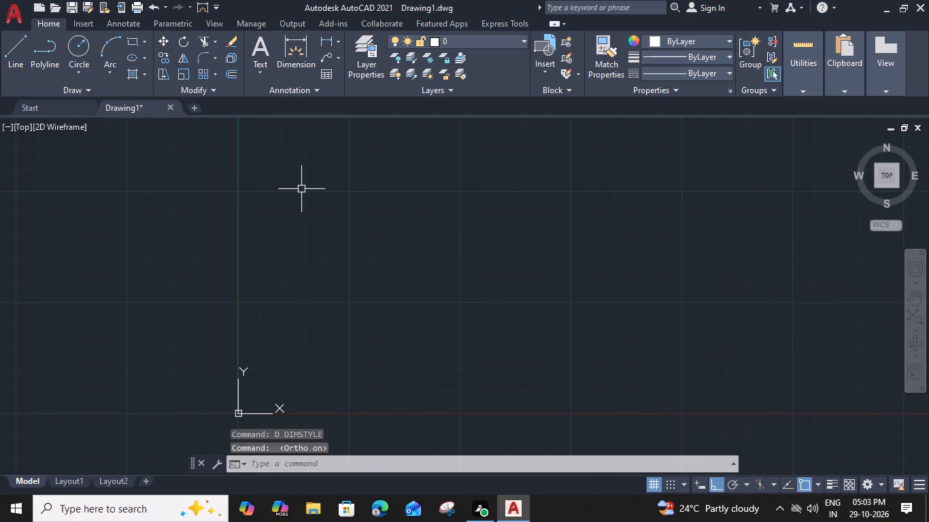
key(l)
key(space)
click(301, 180)
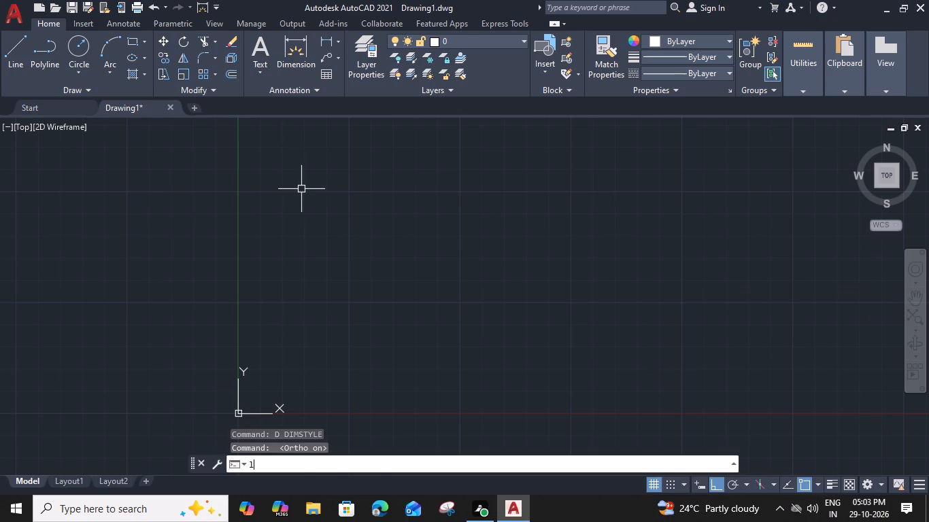
key(4)
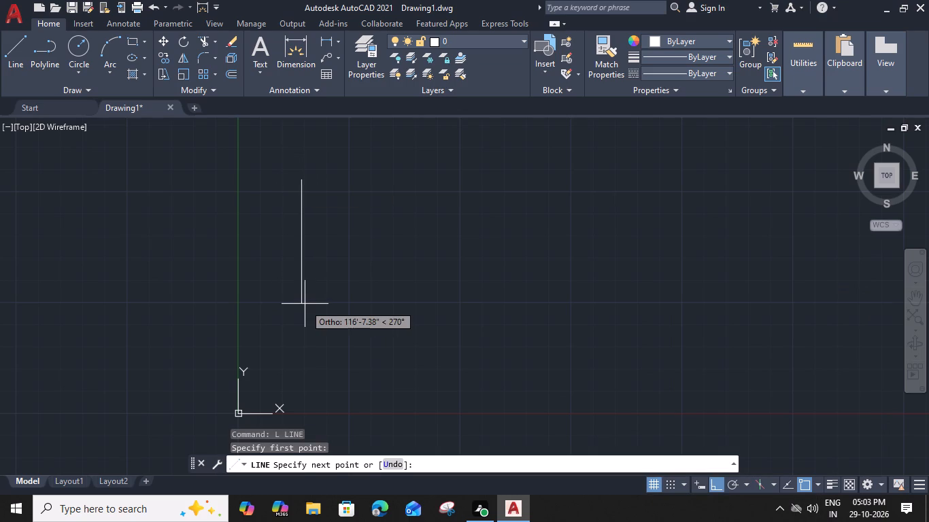
key(5)
text(')
key(space)
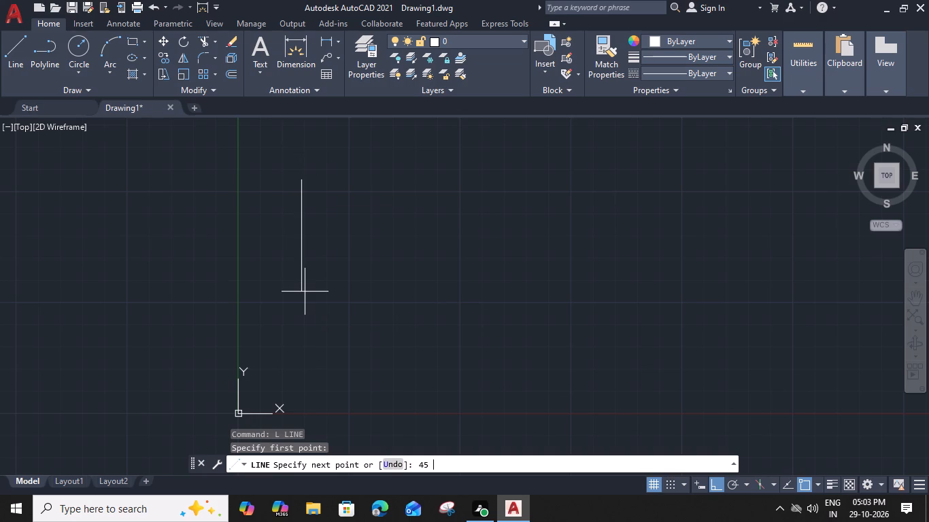
key(Escape)
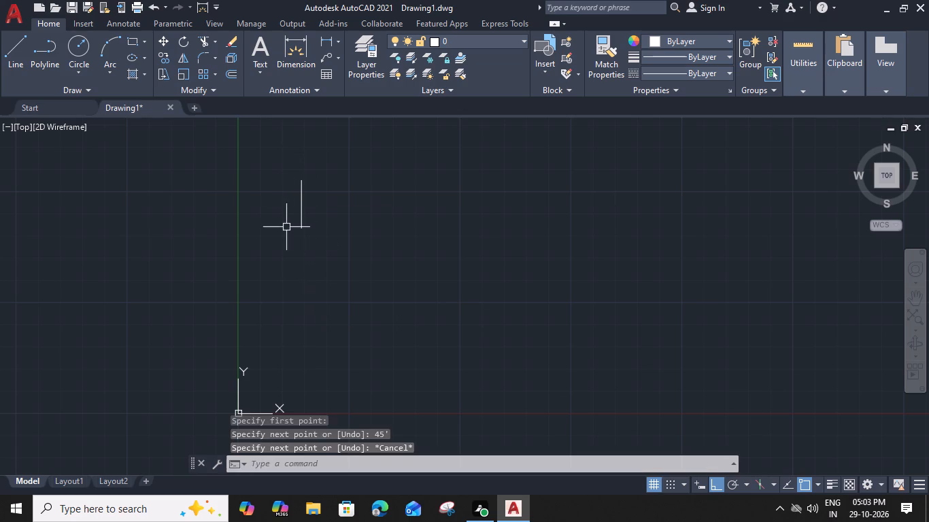
Draw a 30' horizontal line to the right from the top end of the vertical line.
text(l)
key(space)
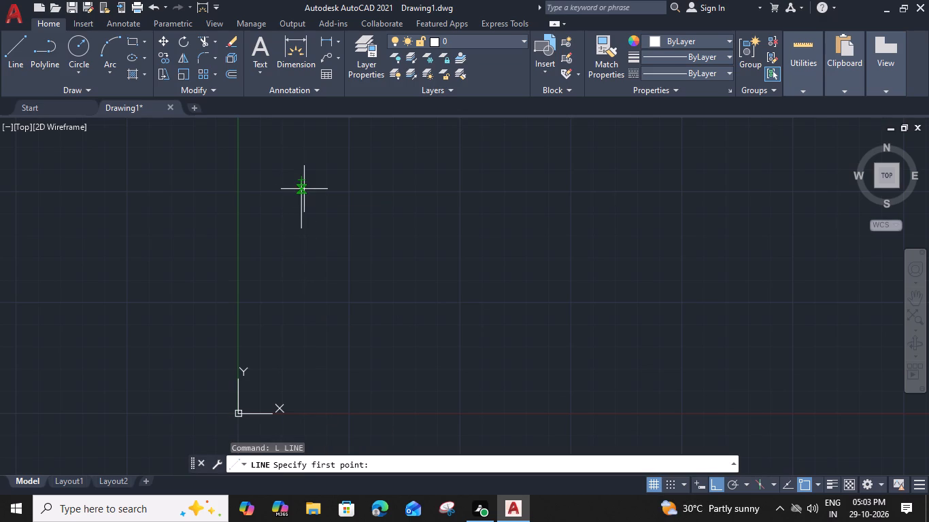
click(302, 181)
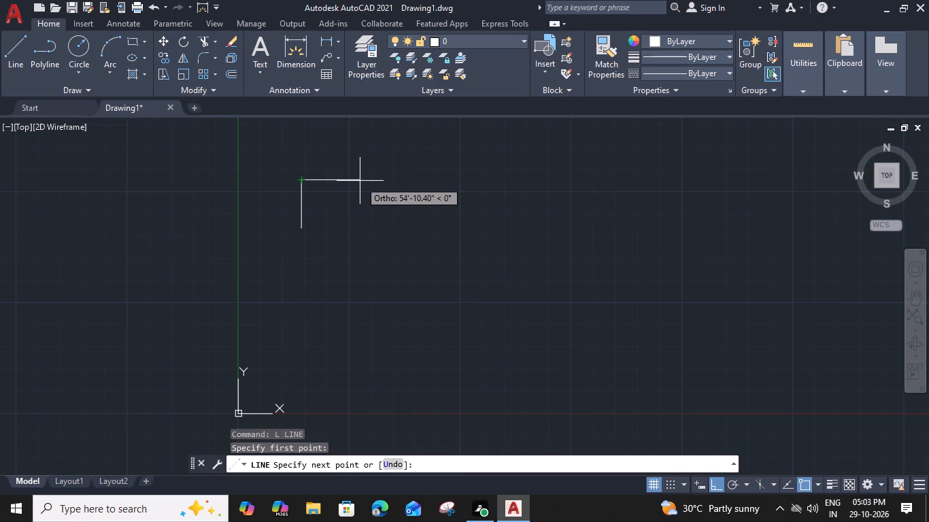
text(30')
key(space)
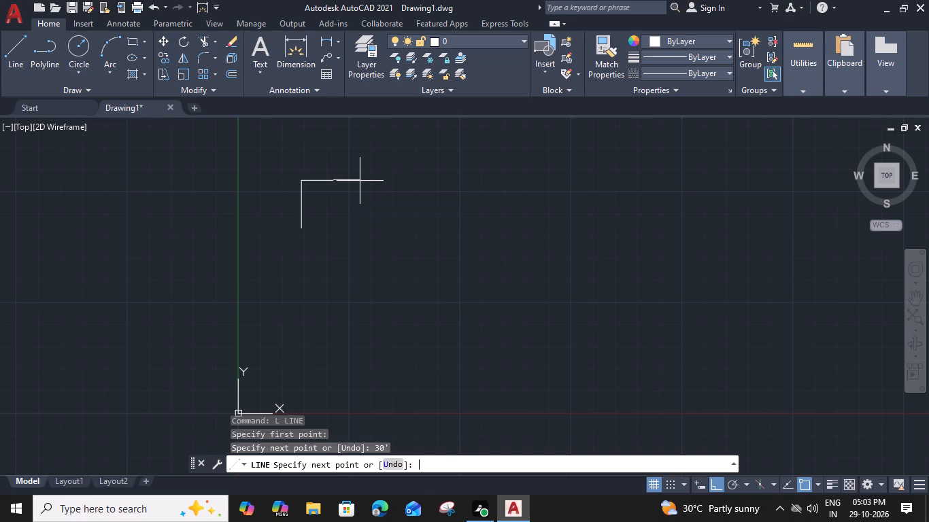
key(Escape)
Offset the horizontal line 9" downward and the vertical line 9" to the right to form the outer walls.
scroll(305, 181, up, 3)
middle_drag(303, 208, 320, 181)
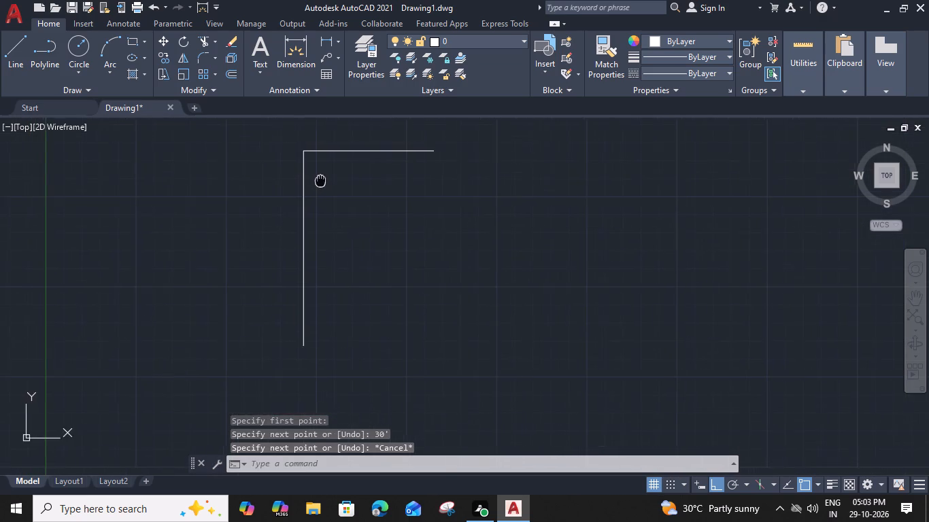
middle_drag(320, 181, 322, 184)
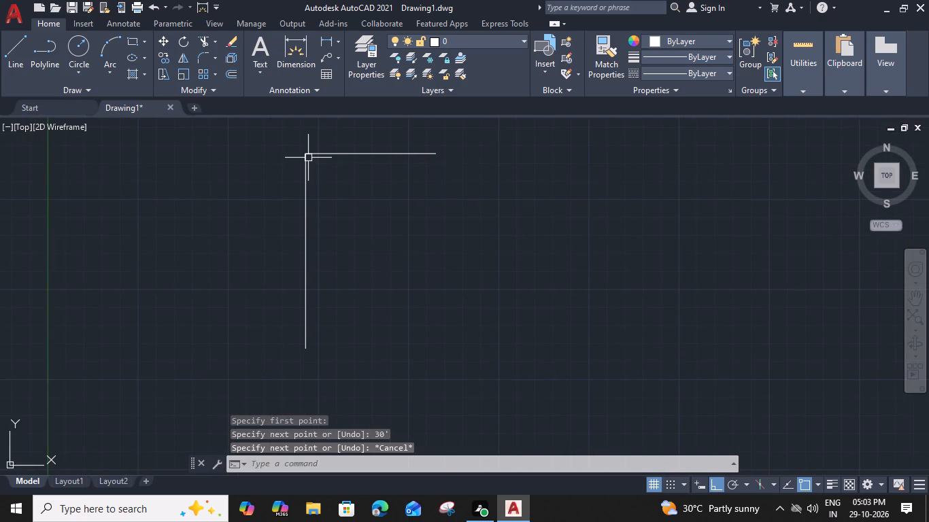
drag(327, 152, 327, 158)
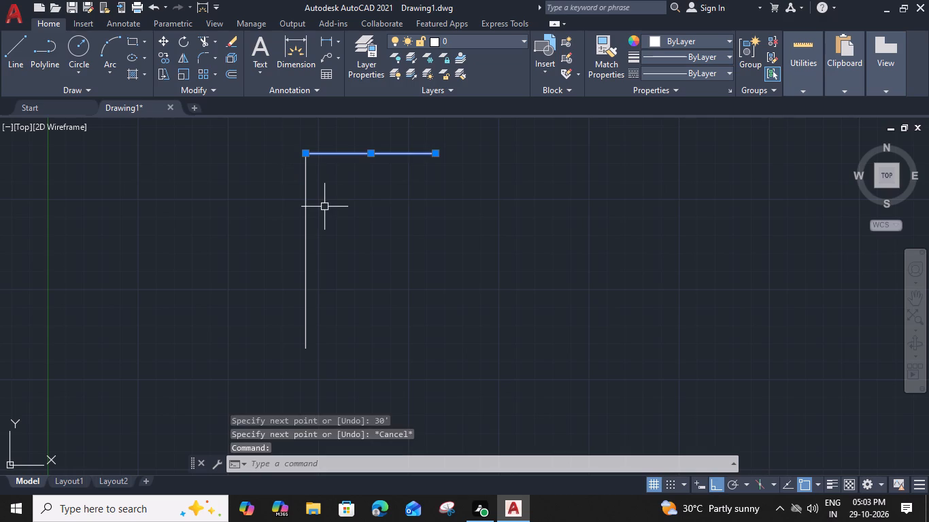
text(o)
key(space)
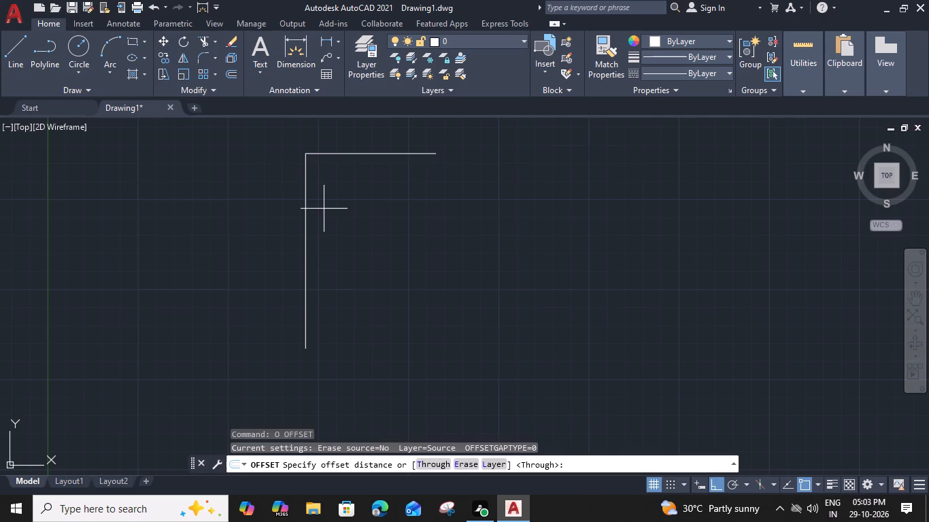
text(9")
key(Return)
click(326, 242)
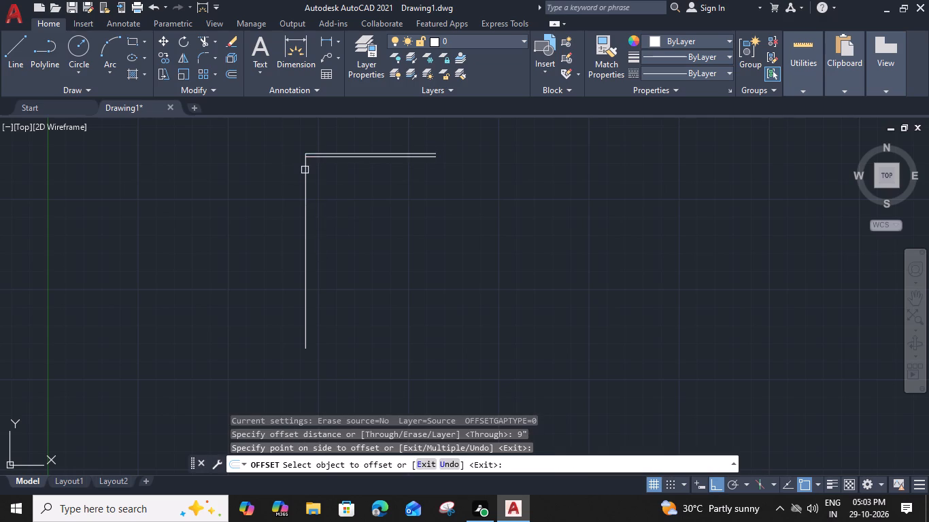
scroll(303, 162, up, 3)
click(313, 179)
click(382, 185)
key(Escape)
Trim the overlapping ends of the two inner wall lines at the upper-left corner.
text(tr)
key(space)
scroll(327, 131, up, 1)
click(323, 135)
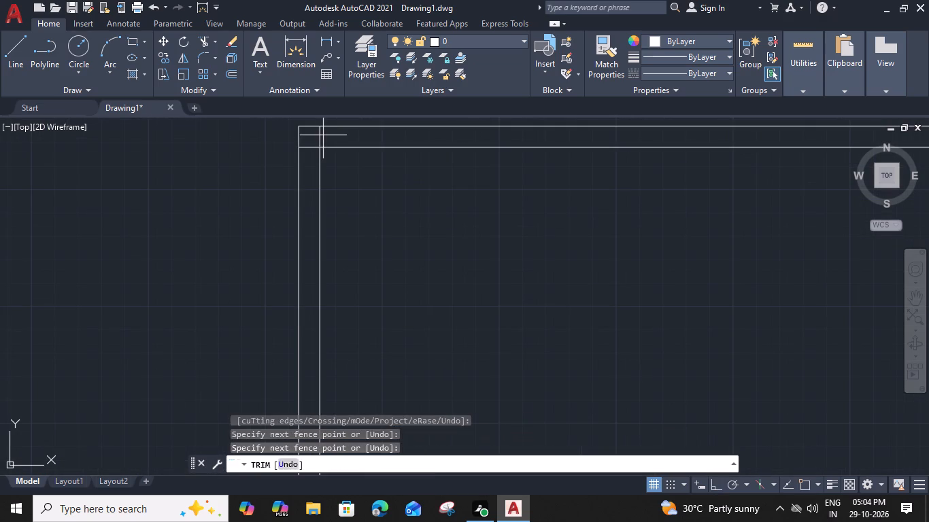
click(306, 154)
key(Escape)
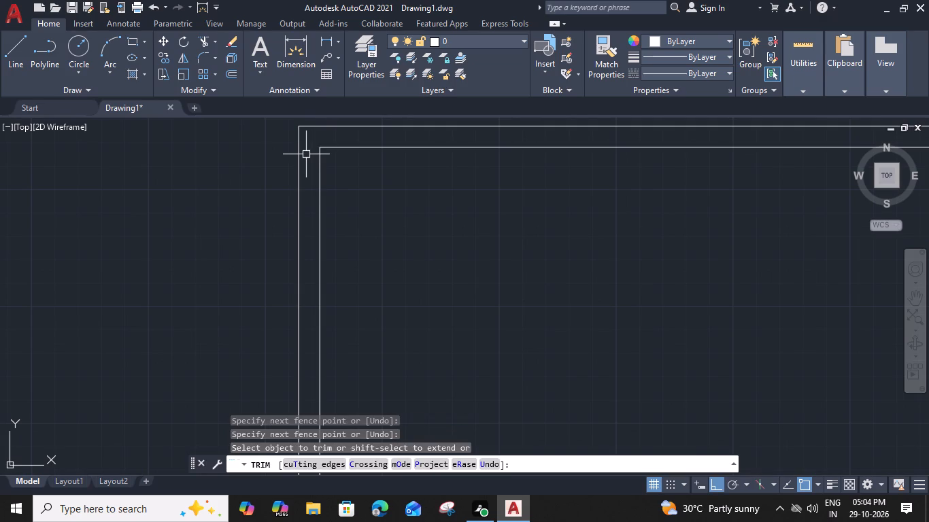
Offset the inner line of the top wall 7'7" downward.
middle_drag(394, 167, 345, 182)
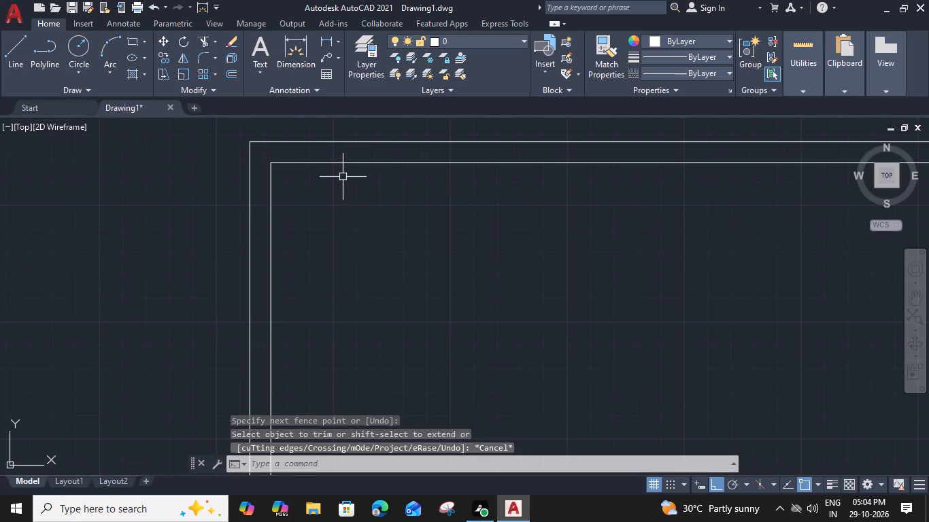
click(341, 164)
key(o)
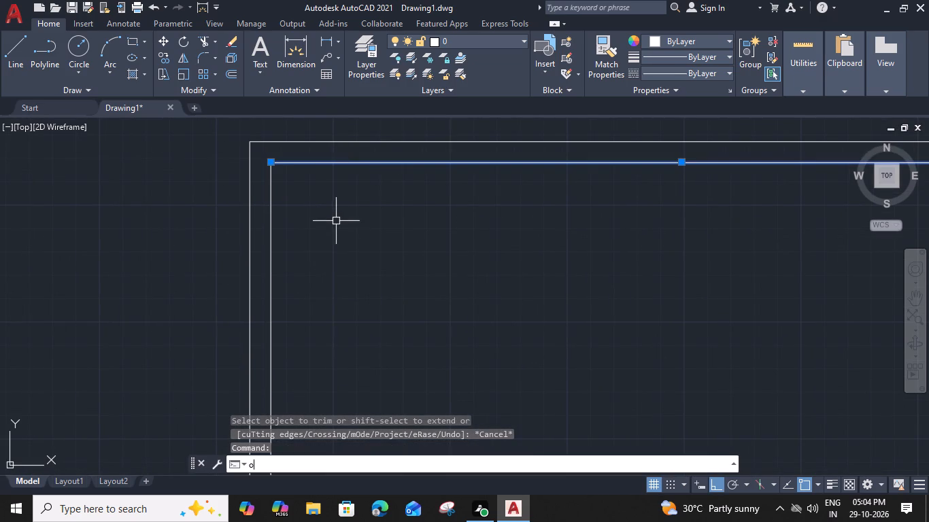
key(space)
text(7')
text(7")
key(Return)
click(343, 267)
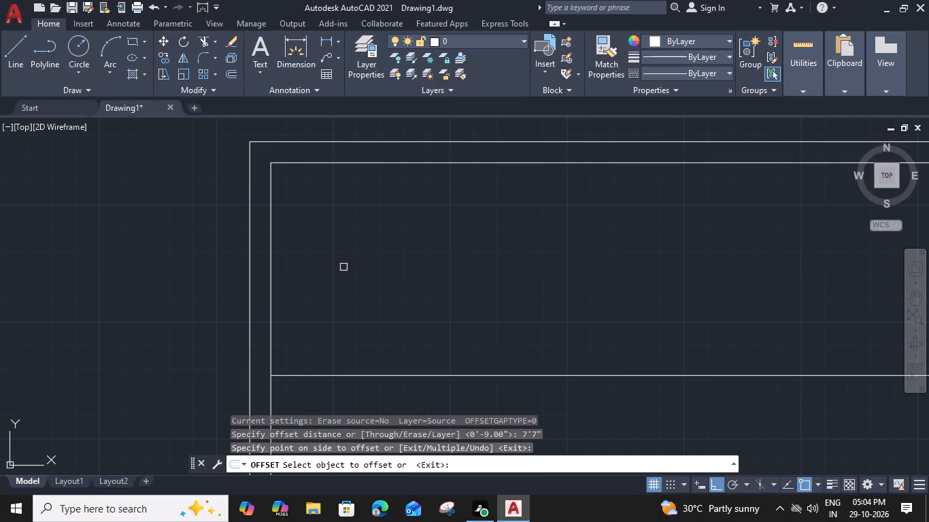
scroll(355, 280, down, 1)
middle_drag(354, 277, 286, 227)
key(Escape)
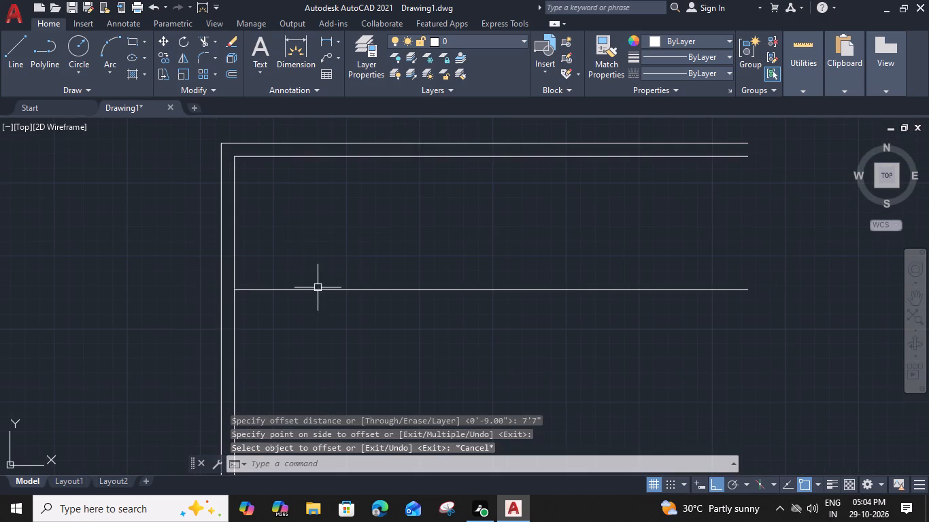
Offset the new horizontal line 9" downward to give the interior wall its thickness.
click(318, 288)
key(o)
key(space)
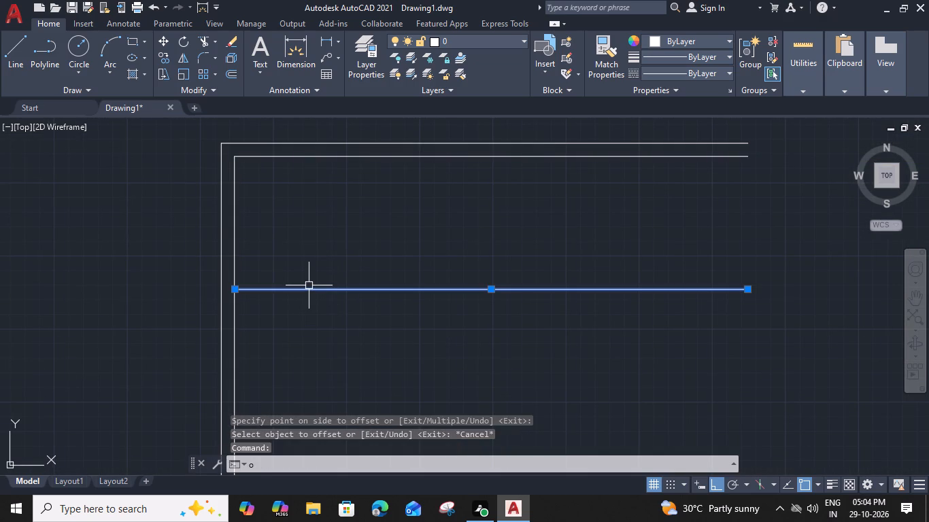
text(9")
key(Return)
click(305, 360)
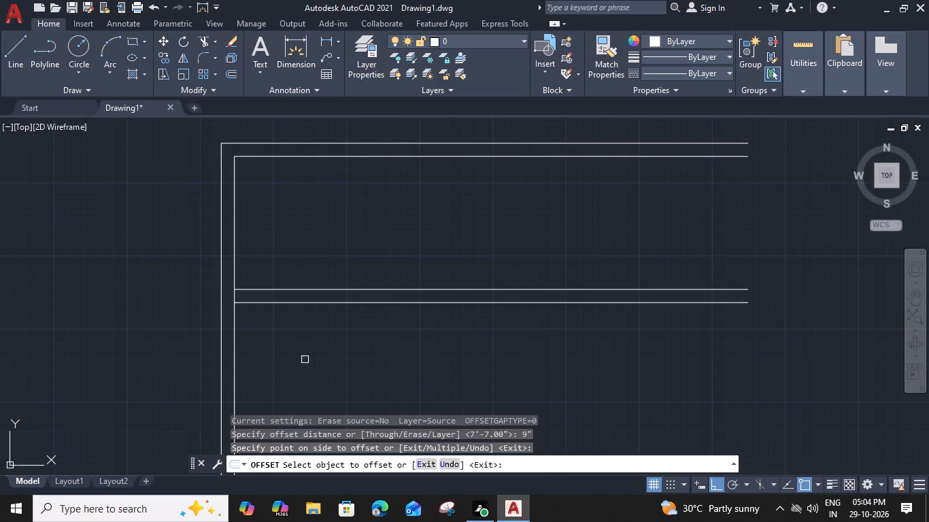
Erase the lower line of the interior horizontal wall.
key(Escape)
click(282, 301)
key(Delete)
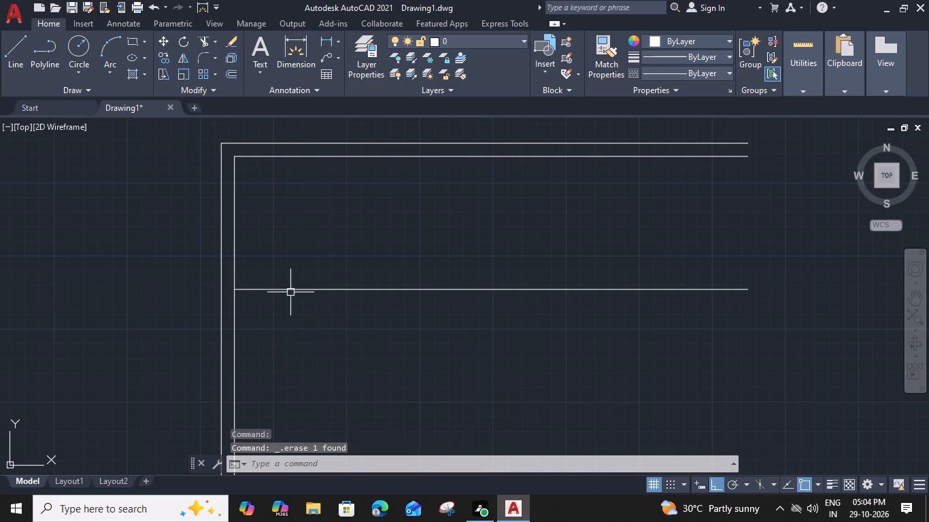
Offset the remaining interior horizontal wall line 6" downward to form the wall's thickness.
click(290, 290)
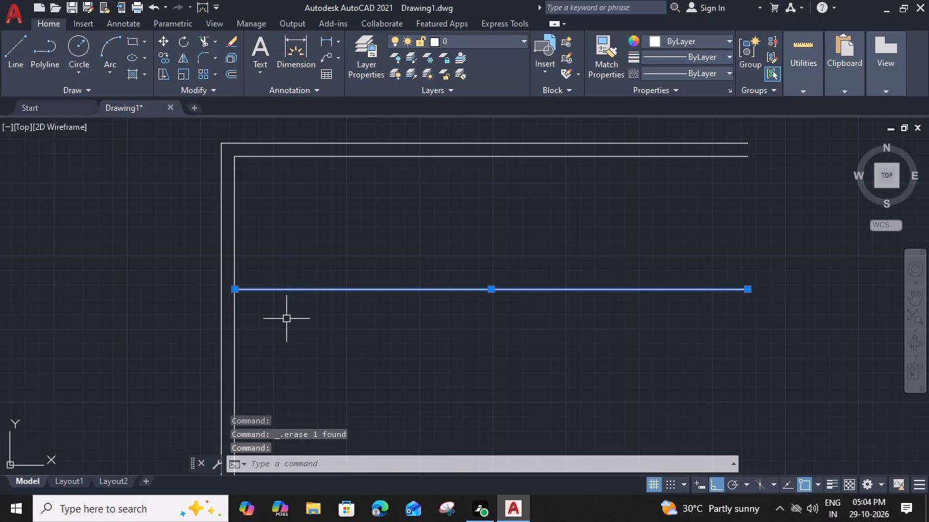
key(o)
key(space)
text(6)
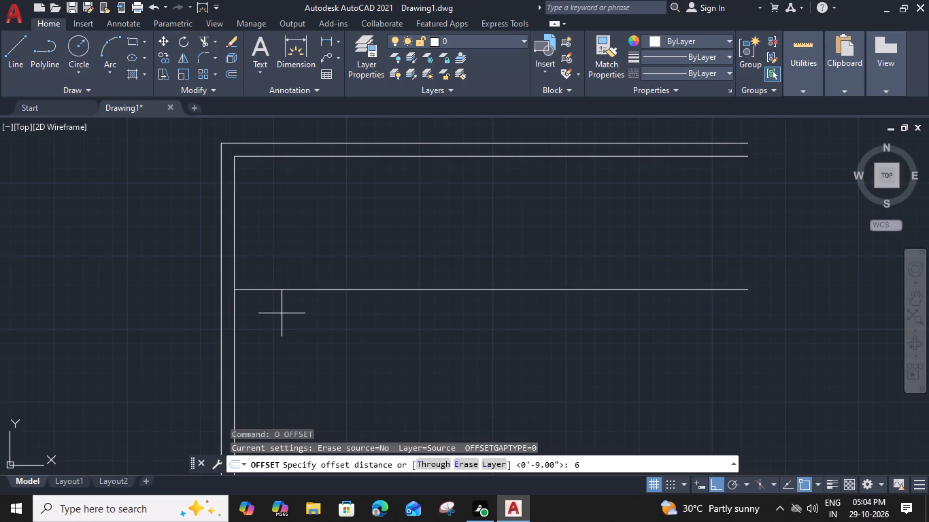
key(shift+quotedbl)
key(Return)
click(277, 342)
key(Escape)
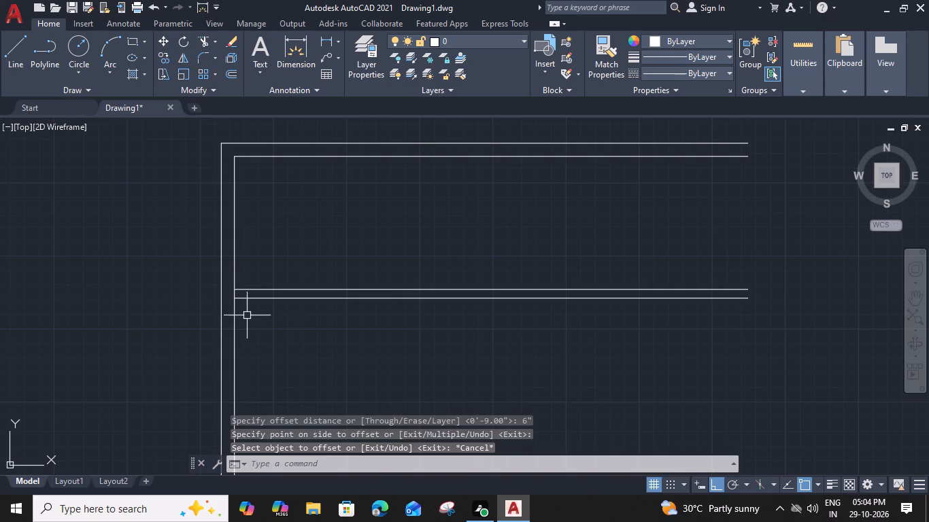
Trim the left wall's inner line between the two lines of the interior horizontal wall.
key(t)
text(r)
key(space)
scroll(243, 310, up, 1)
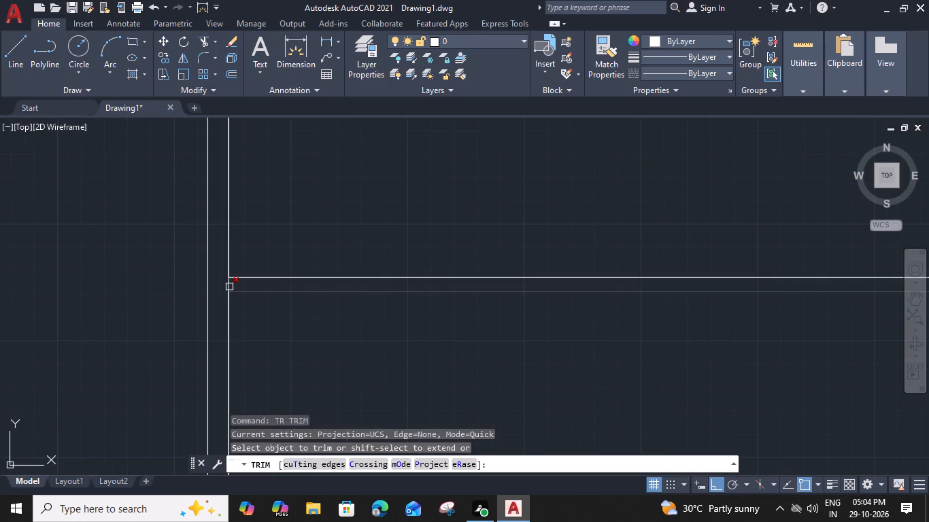
click(229, 286)
key(Escape)
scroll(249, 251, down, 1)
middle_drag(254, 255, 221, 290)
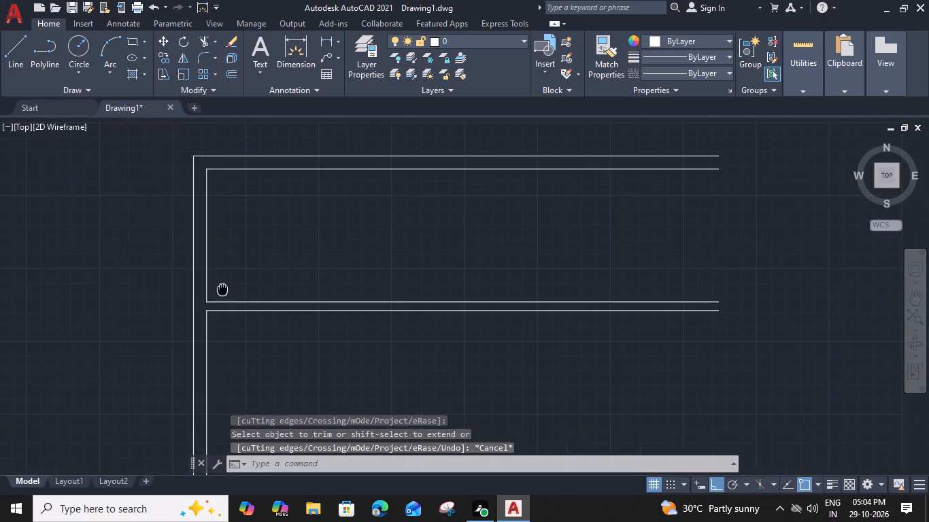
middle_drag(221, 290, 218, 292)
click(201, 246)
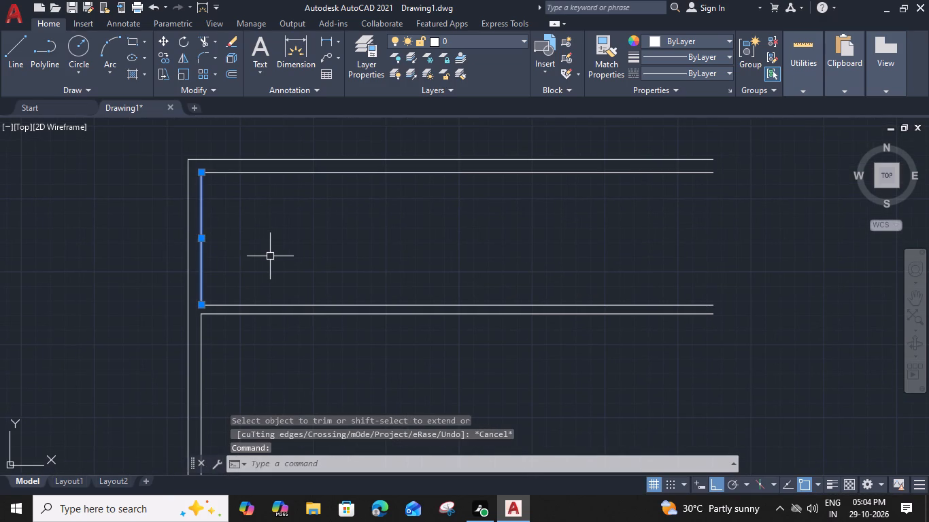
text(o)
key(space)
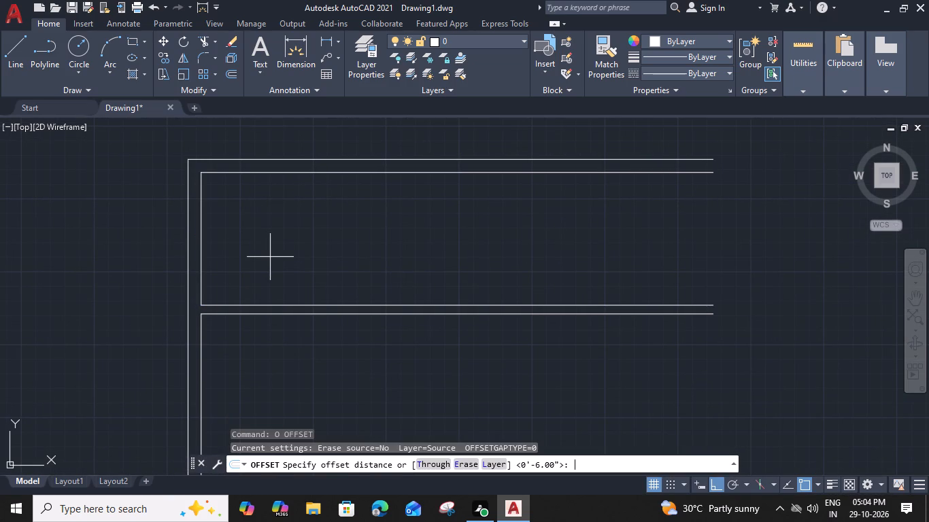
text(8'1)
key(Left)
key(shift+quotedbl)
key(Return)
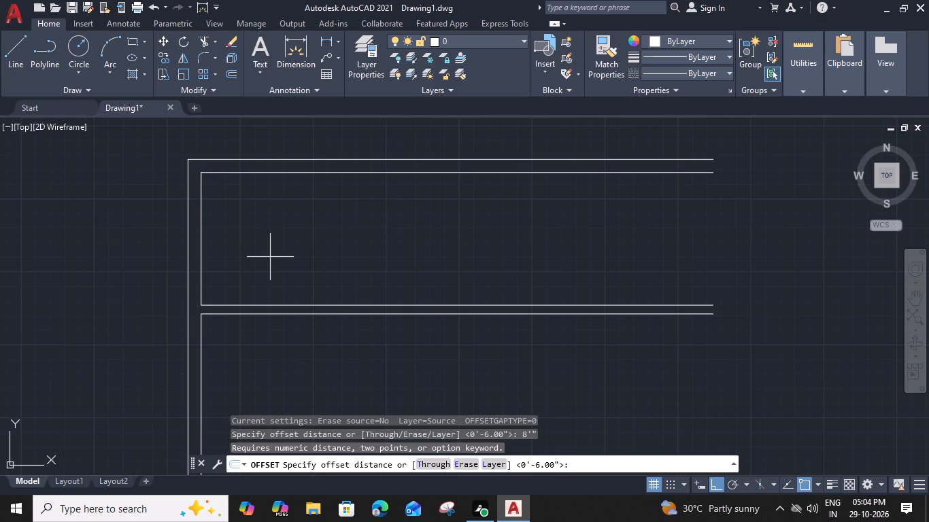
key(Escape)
Offset the left wall's inner line in the upper room 8'1" to the right.
click(203, 237)
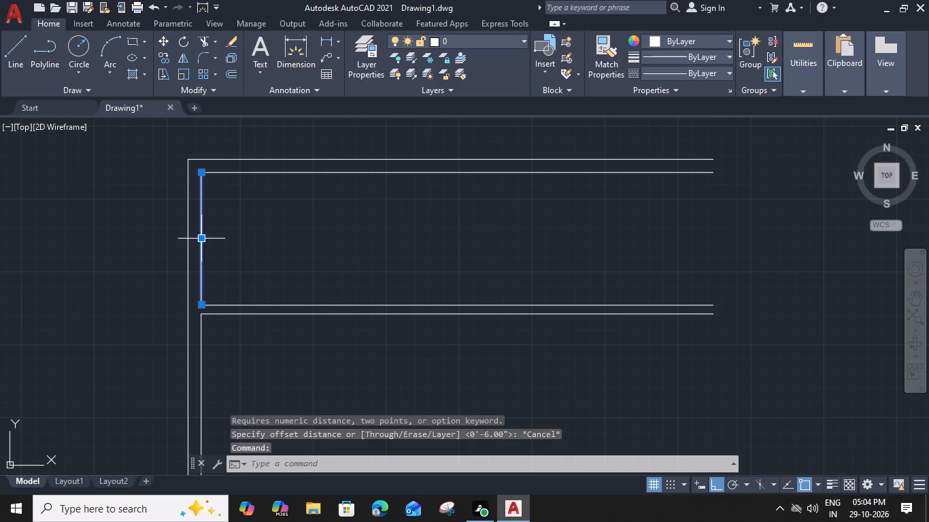
key(o)
key(space)
text(8'1)
key(shift+quotedbl)
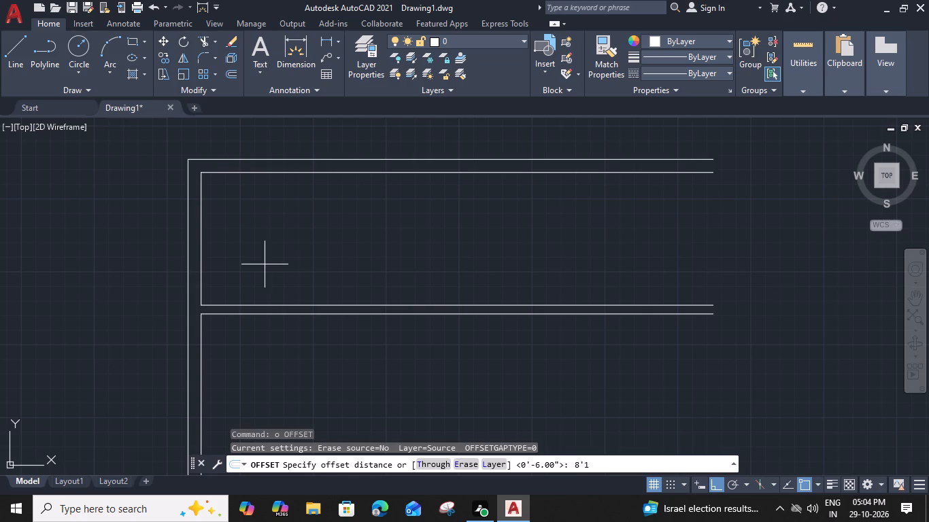
key(Return)
click(385, 263)
key(Escape)
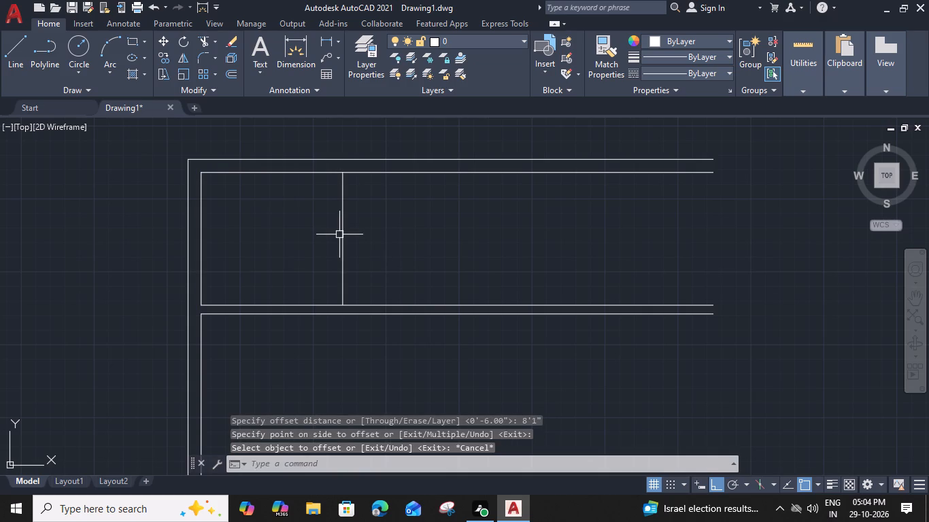
Offset the new vertical line 6" to the right to give the upper room's partition its thickness.
click(341, 254)
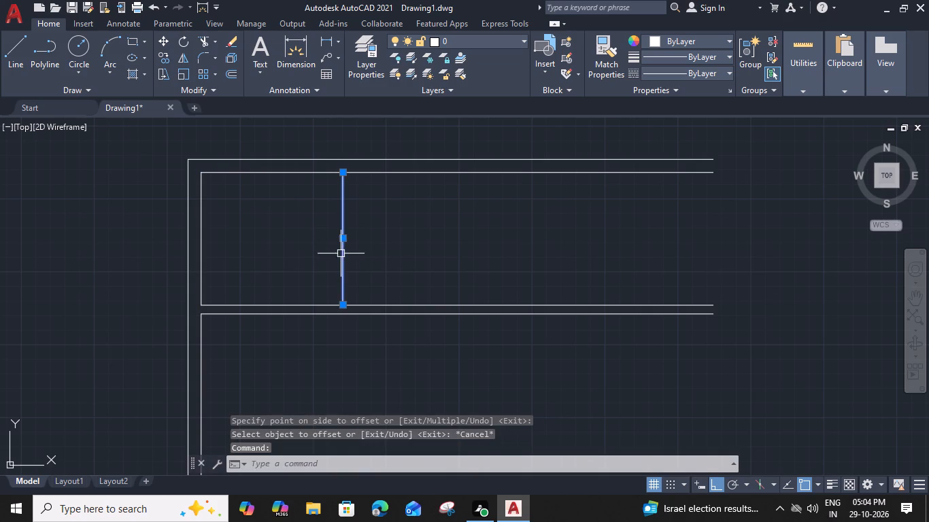
key(o)
key(space)
text(6")
key(Return)
click(457, 276)
key(Escape)
Offset the lower line of the interior horizontal wall 6' downward.
middle_drag(374, 277, 428, 247)
click(348, 282)
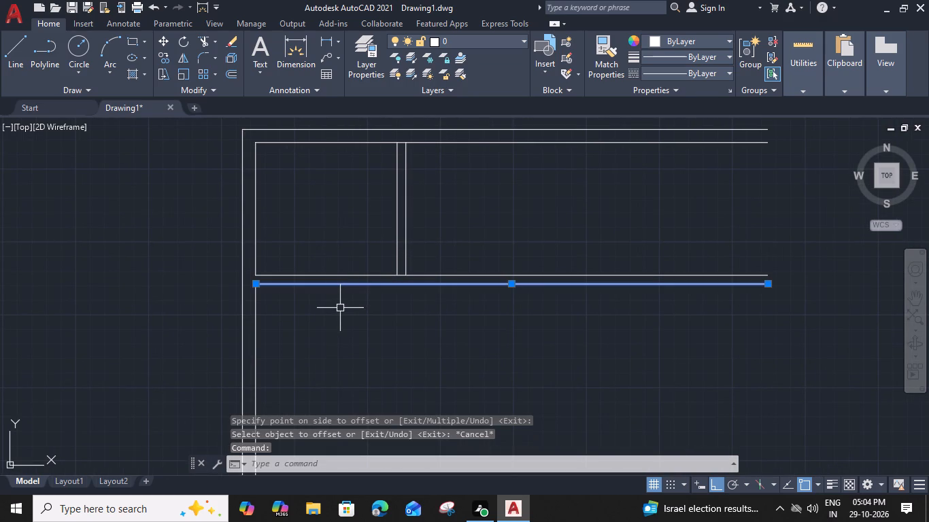
key(o)
key(space)
text(6')
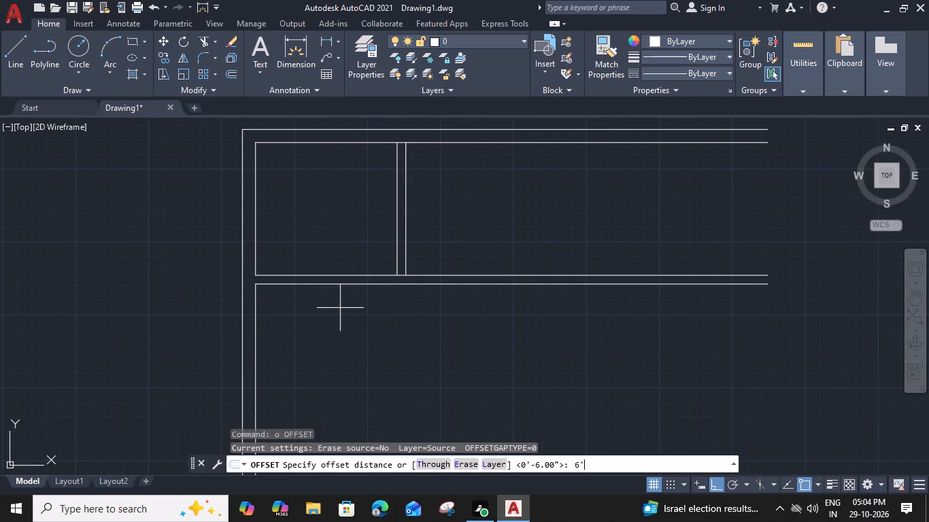
key(space)
click(341, 336)
middle_drag(346, 321, 339, 281)
key(Escape)
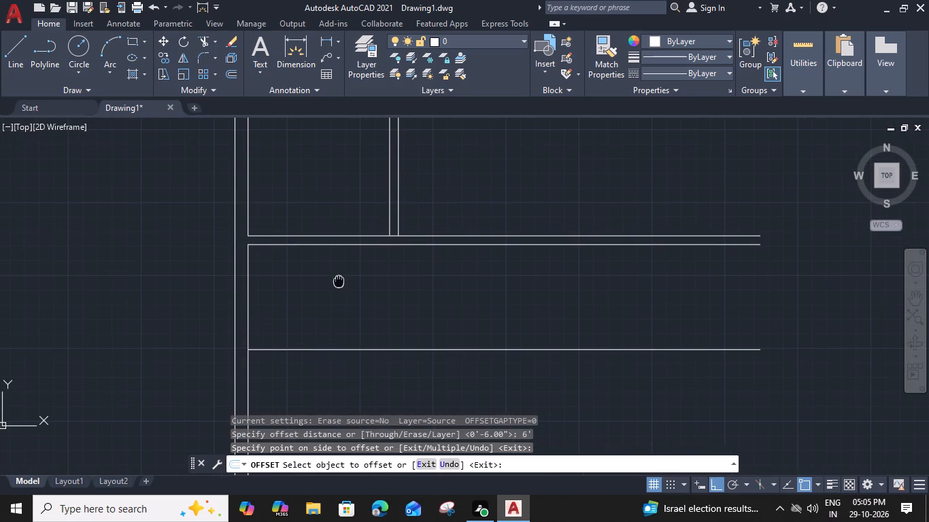
Offset the new horizontal line 6" downward to form the second interior horizontal wall.
click(357, 347)
key(o)
key(space)
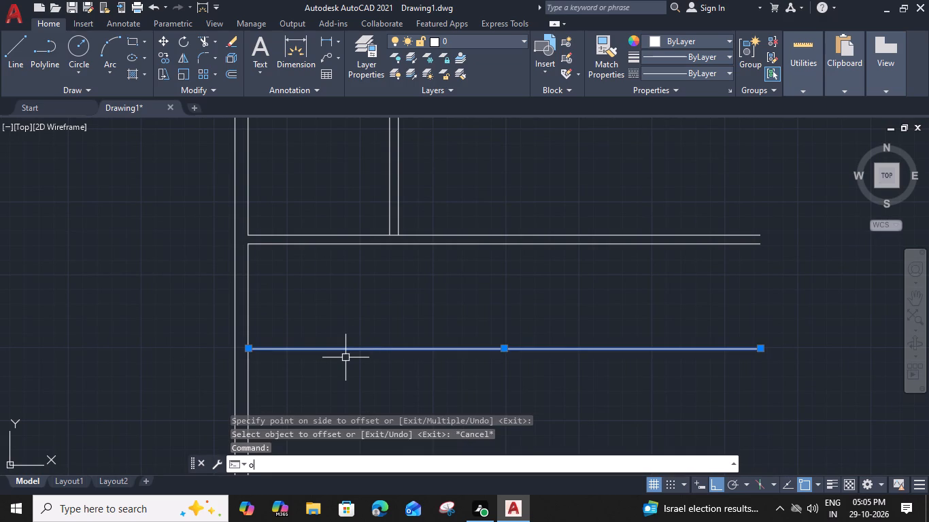
key(6)
key(shift+quotedbl)
key(Return)
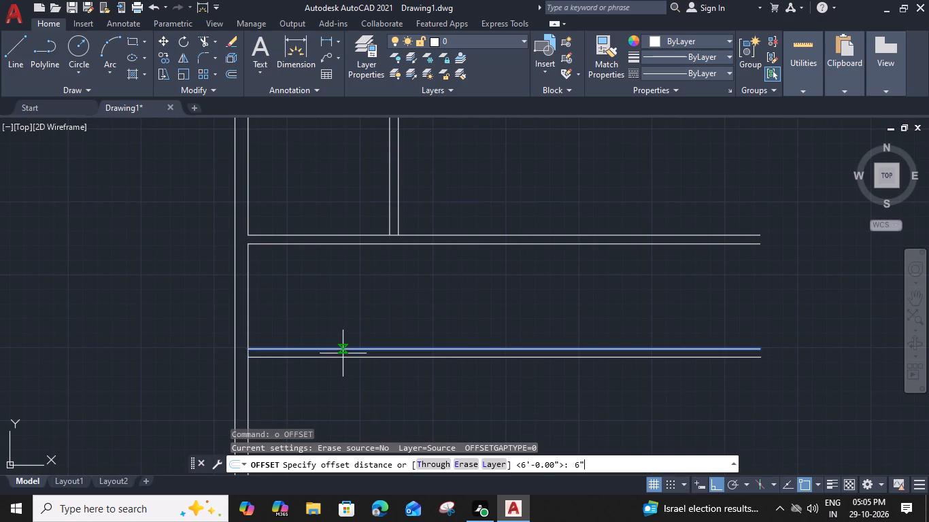
click(337, 392)
key(Escape)
Offset the left wall's inner line below the first interior horizontal wall 8'1" to the right.
click(248, 297)
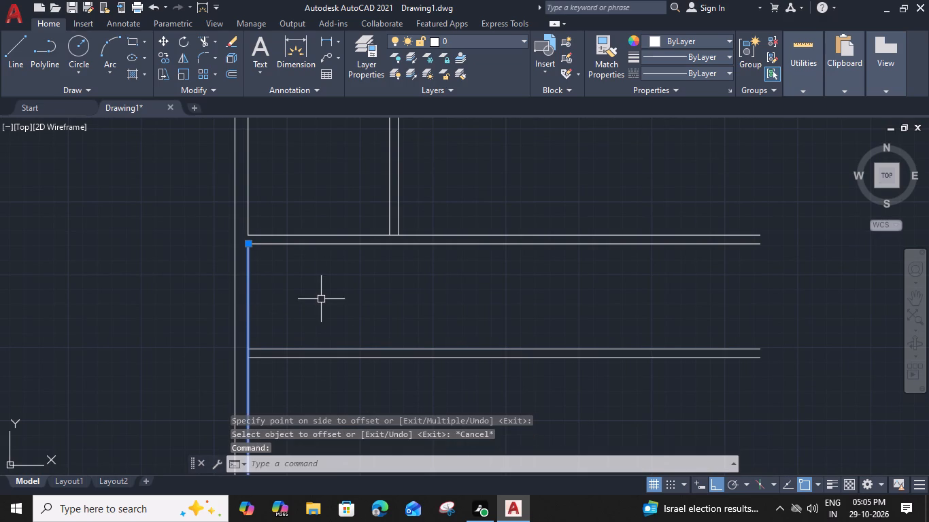
key(o)
key(space)
key(8)
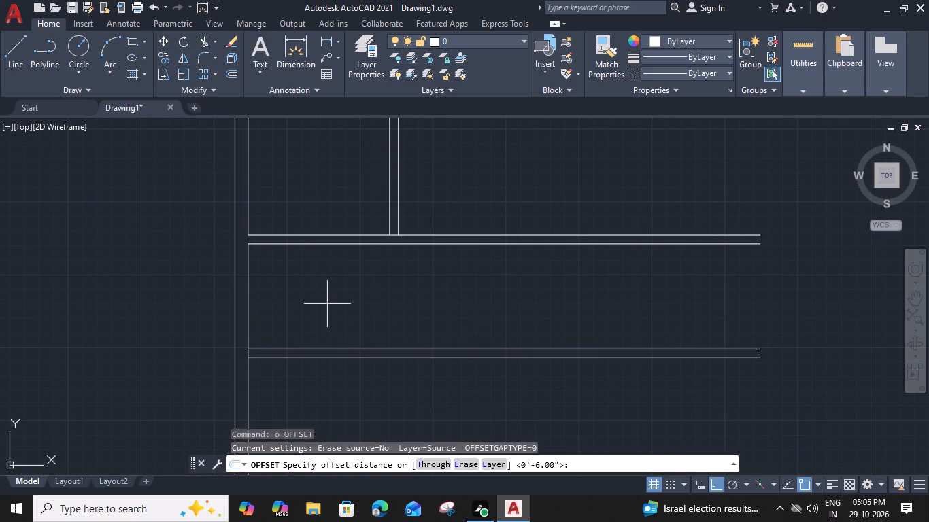
key(apostrophe)
key(1)
key(shift+quotedbl)
key(Return)
click(420, 311)
key(Escape)
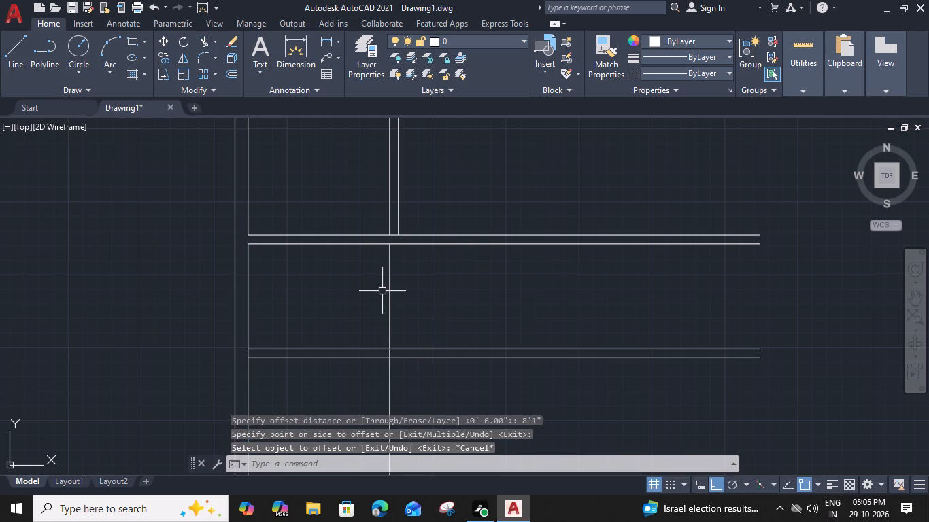
Offset the new lower vertical line 6" to the right to form the second room's partition wall.
click(389, 294)
key(o)
key(space)
text(6)
key(shift+quotedbl)
key(Return)
click(450, 305)
key(Escape)
Trim both partition lines where they run below the second interior horizontal wall.
middle_drag(442, 303, 410, 288)
text(tr)
key(space)
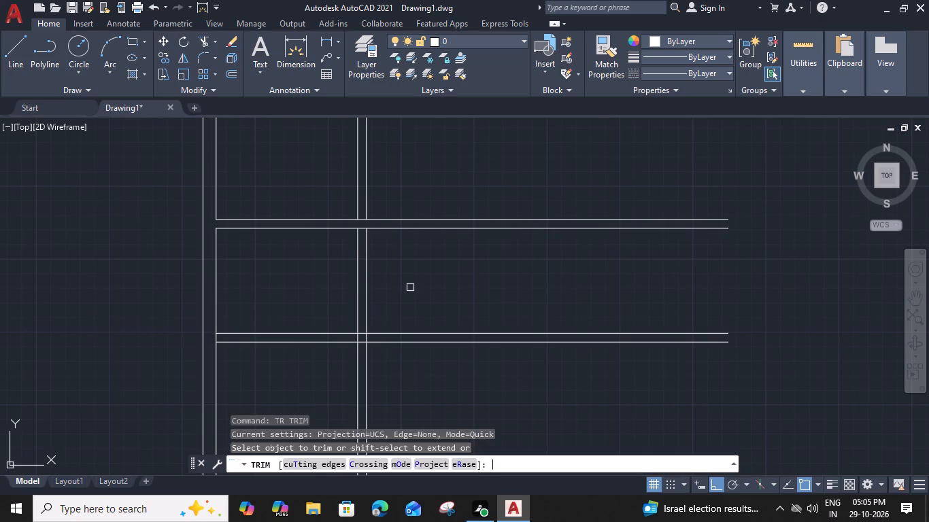
drag(326, 379, 333, 375)
click(402, 362)
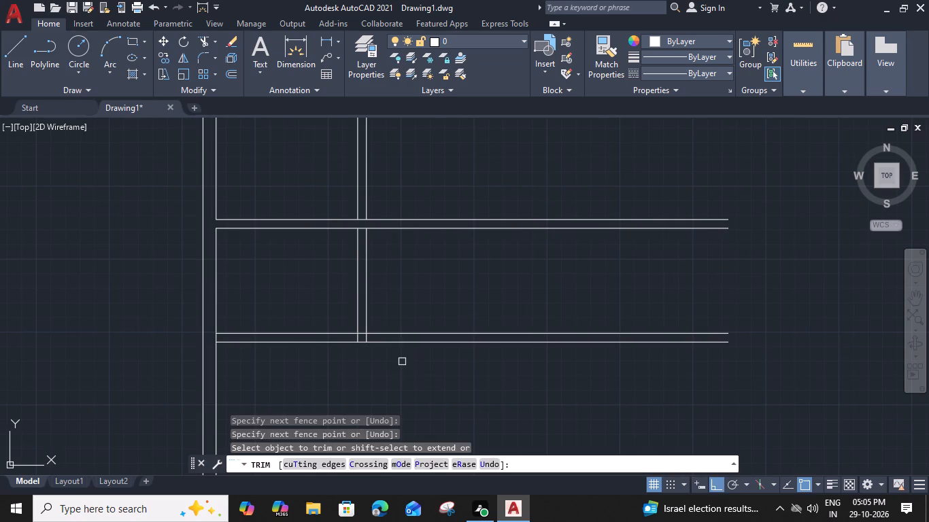
Trim the line segments inside the second horizontal wall's junctions with the left wall and the partition.
scroll(209, 329, up, 1)
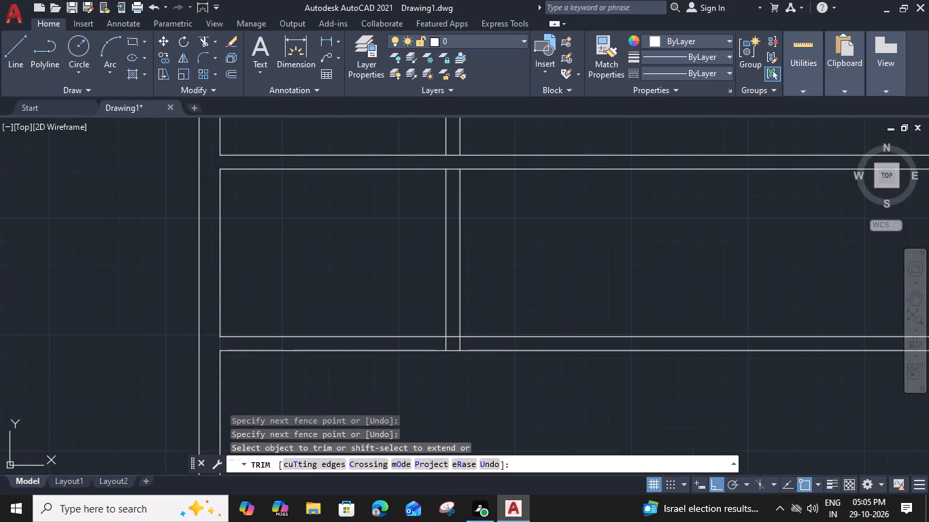
click(221, 342)
click(445, 346)
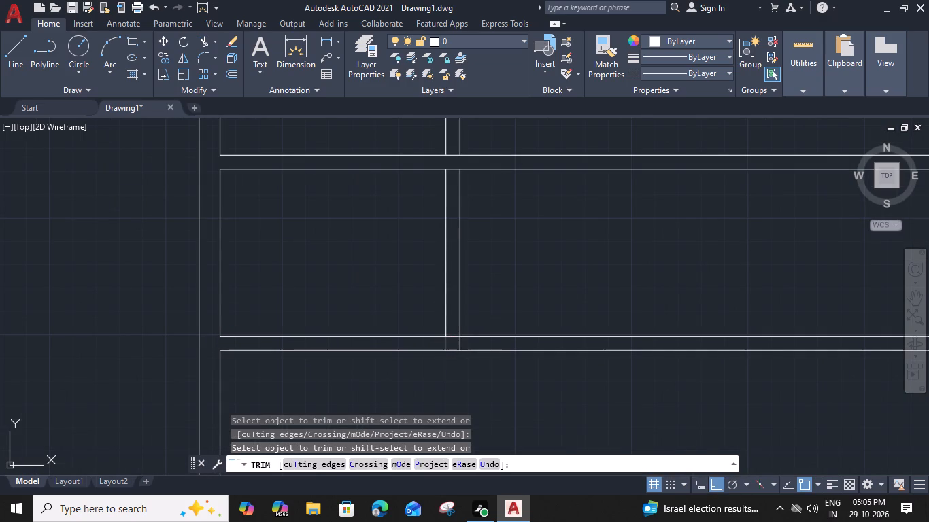
click(450, 341)
click(450, 333)
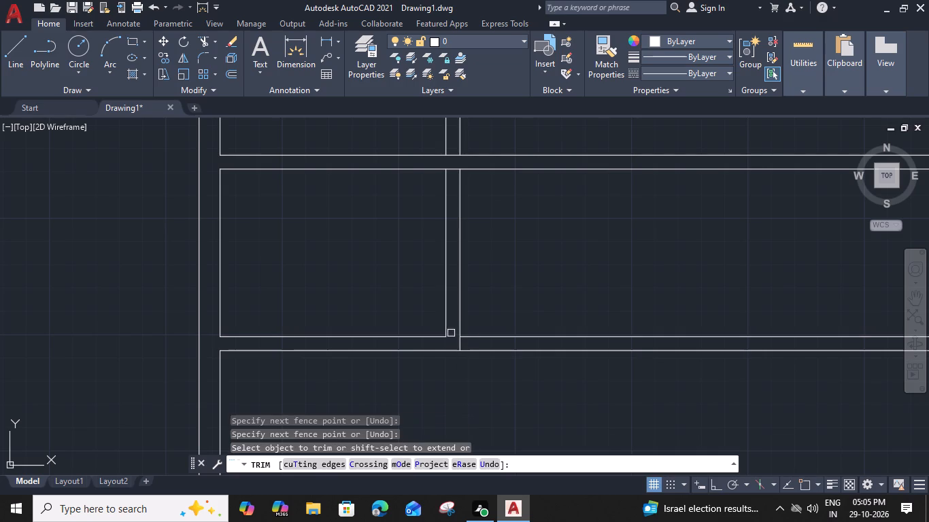
click(460, 345)
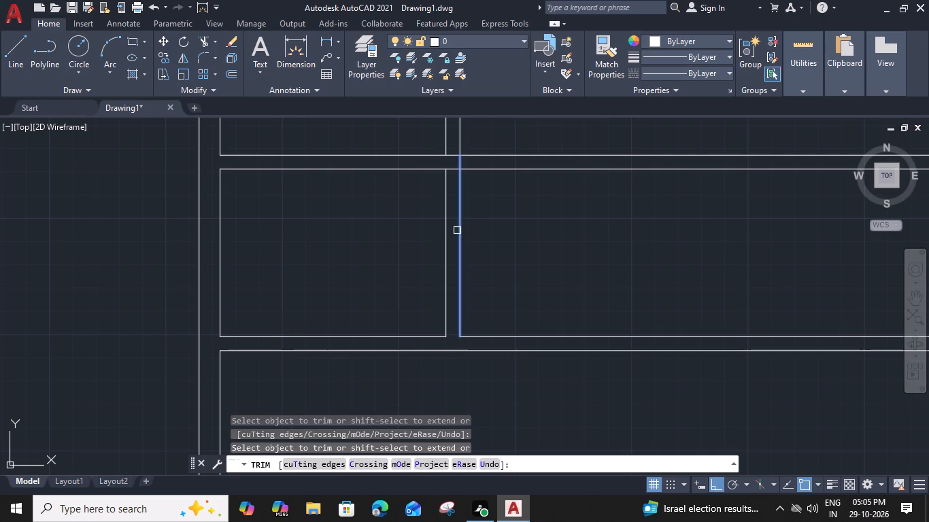
Extend the lower partition's right line across the first horizontal wall and trim that wall's lines back to the partition's left face.
shift+click(460, 230)
click(499, 140)
click(485, 191)
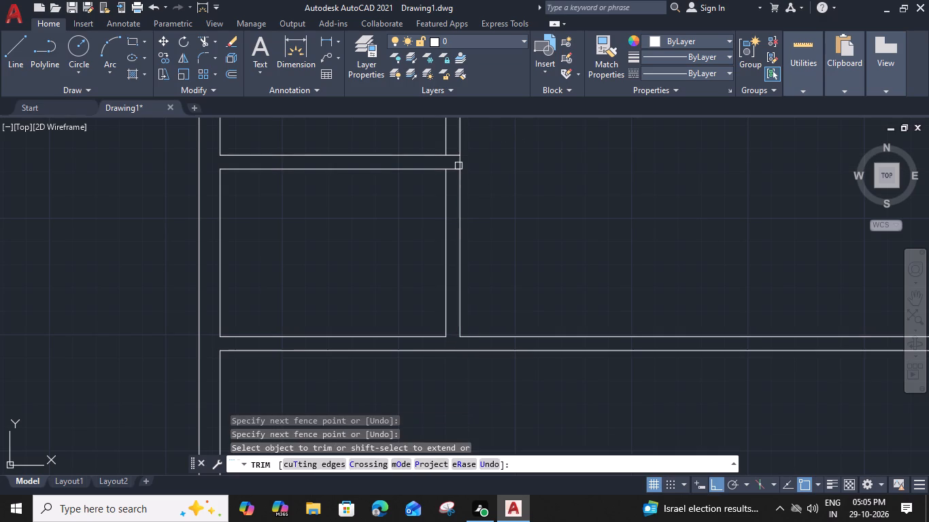
click(453, 158)
click(452, 167)
Trim the top wall's inner line between the two partition lines.
middle_drag(484, 171, 471, 257)
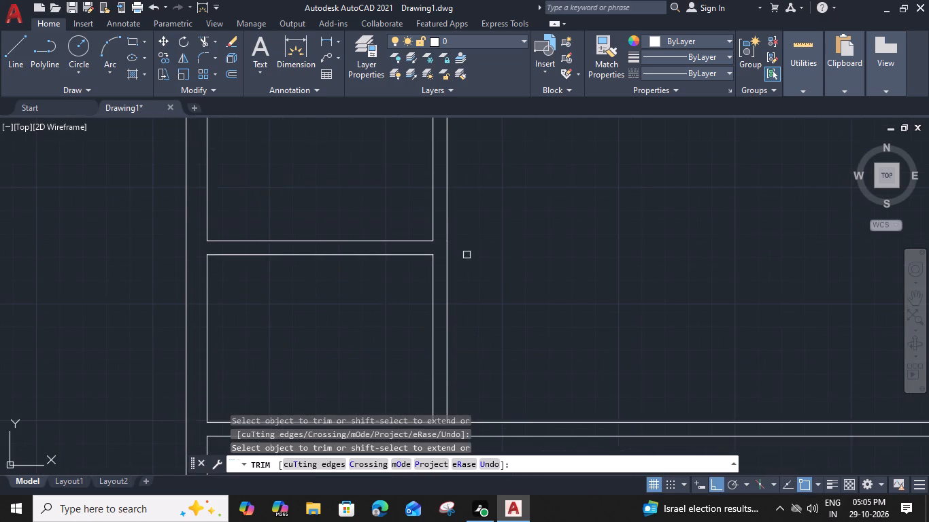
middle_drag(427, 178, 400, 300)
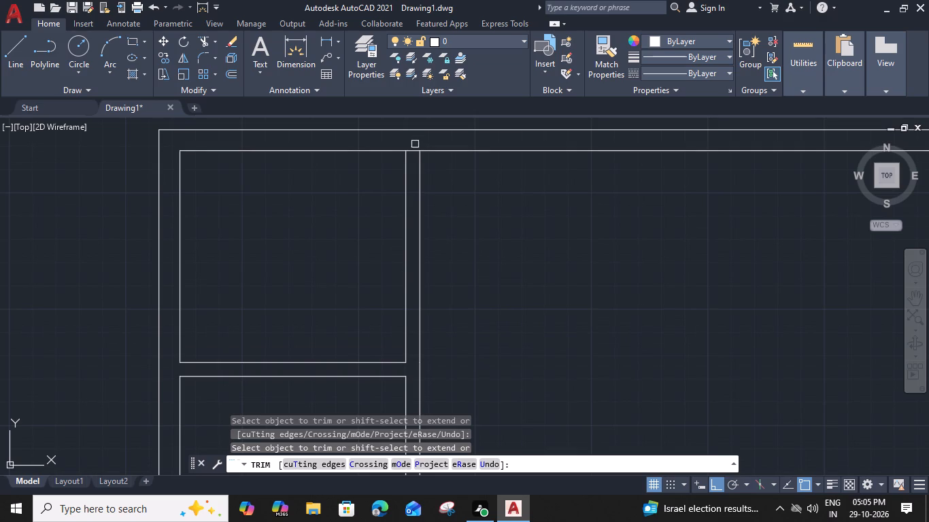
click(414, 152)
scroll(414, 152, down, 1)
middle_drag(424, 237, 405, 188)
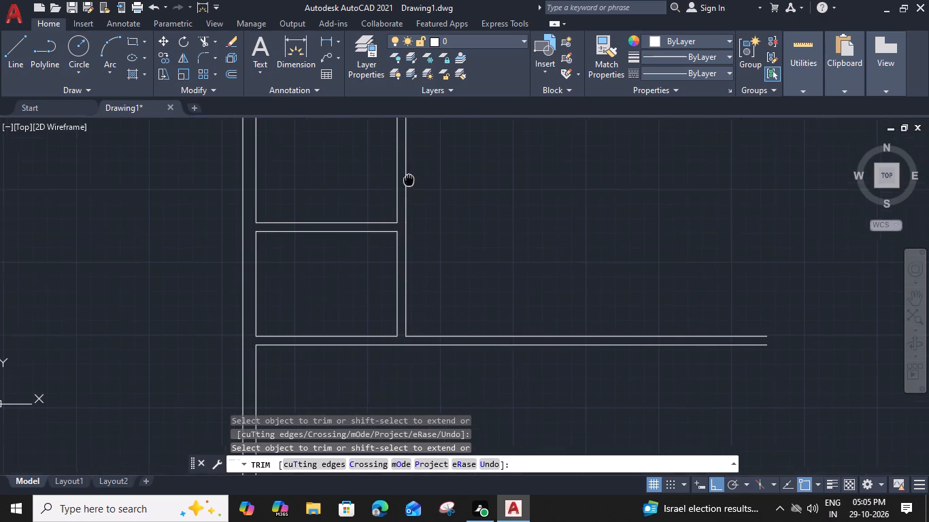
middle_drag(405, 188, 392, 206)
key(Escape)
key(Escape)
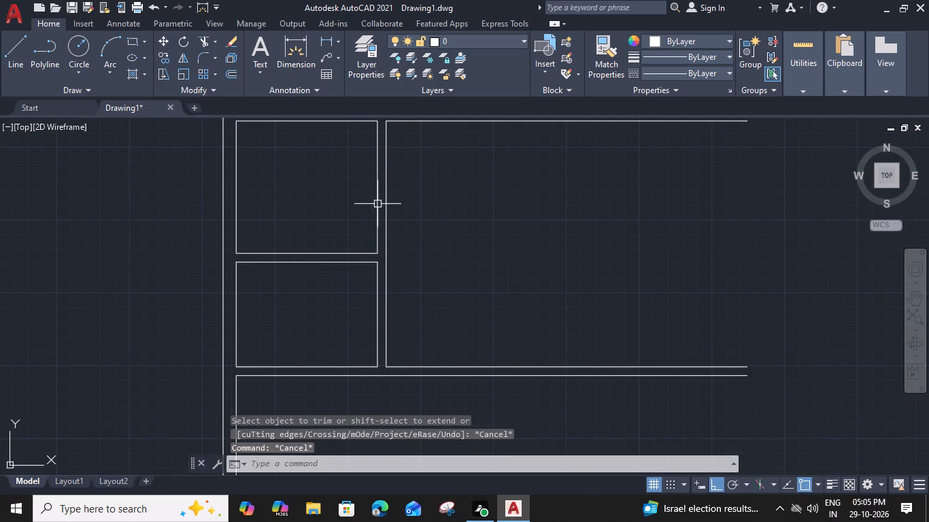
Offset the upper partition's right line 20' to the right as the right wall's inner line.
click(386, 215)
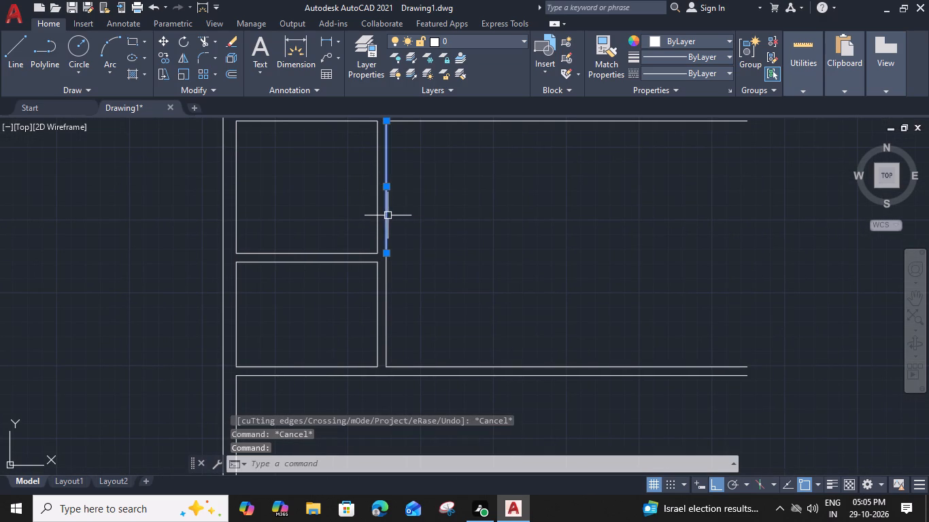
text(o)
key(space)
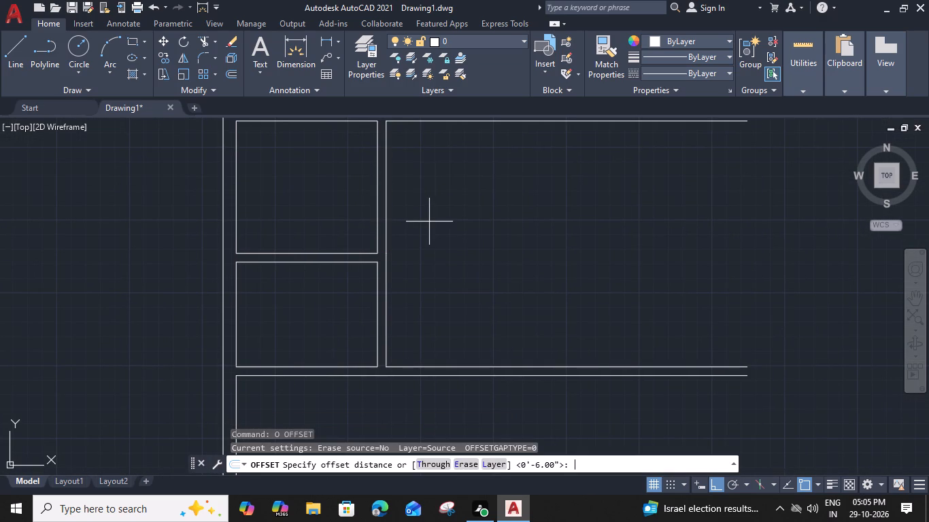
key(2)
key(0)
key(apostrophe)
key(Return)
click(512, 225)
middle_drag(518, 233, 399, 232)
key(Escape)
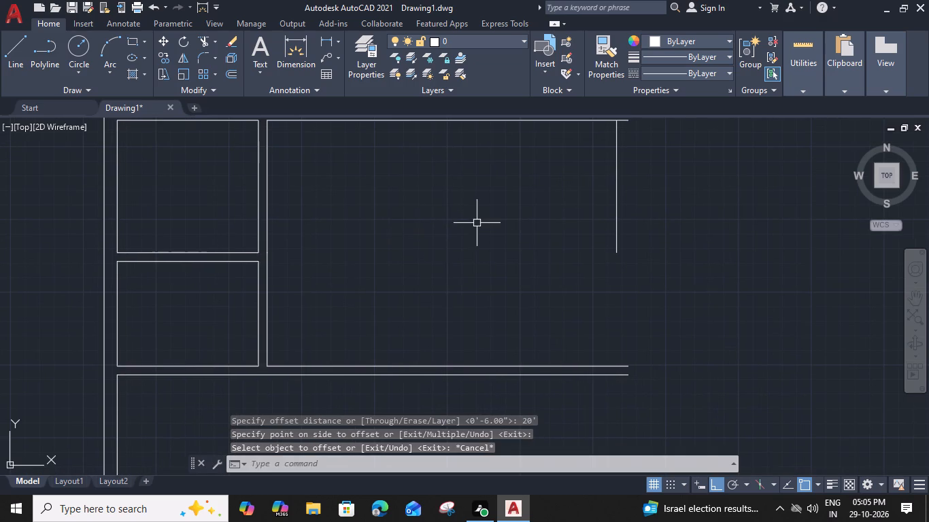
Offset the right wall's inner line 9" outward to form the wall's outer face.
click(618, 219)
key(o)
key(space)
key(9)
key(shift+quotedbl)
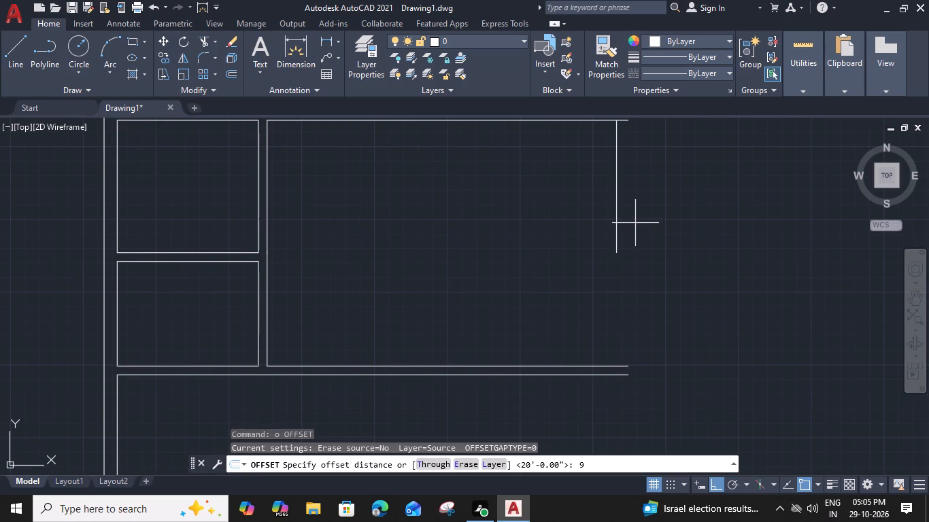
key(Return)
click(640, 226)
key(Escape)
Extend the right wall's inner line down to the second interior horizontal wall and try extending the outer line as well.
text(ex)
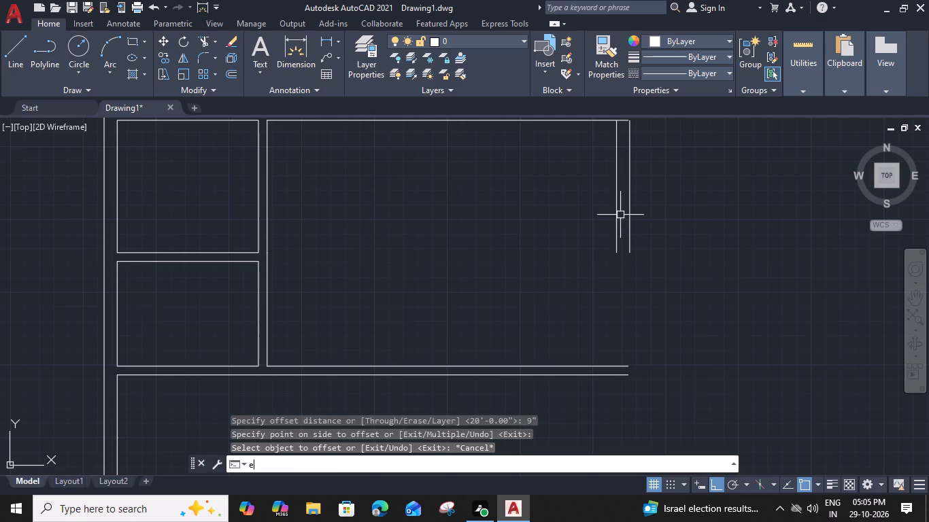
key(space)
click(652, 197)
click(572, 242)
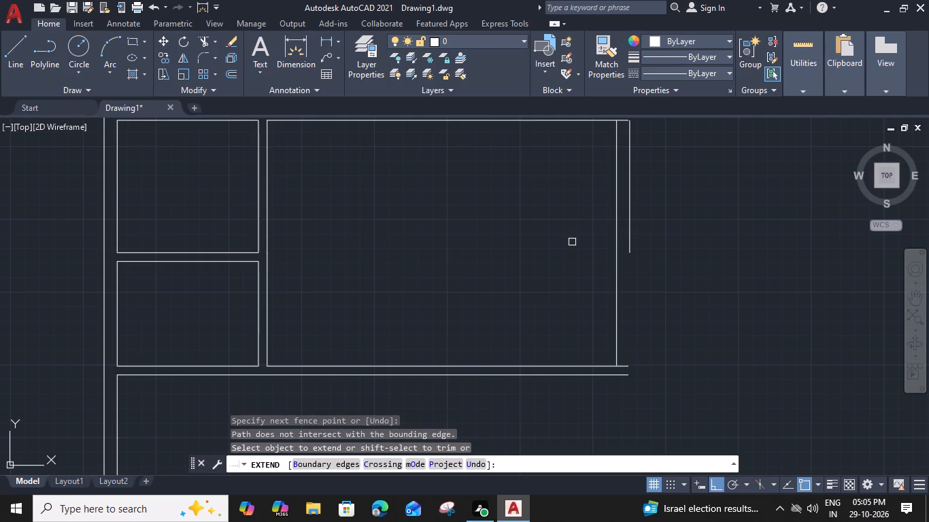
click(627, 232)
click(630, 245)
key(Escape)
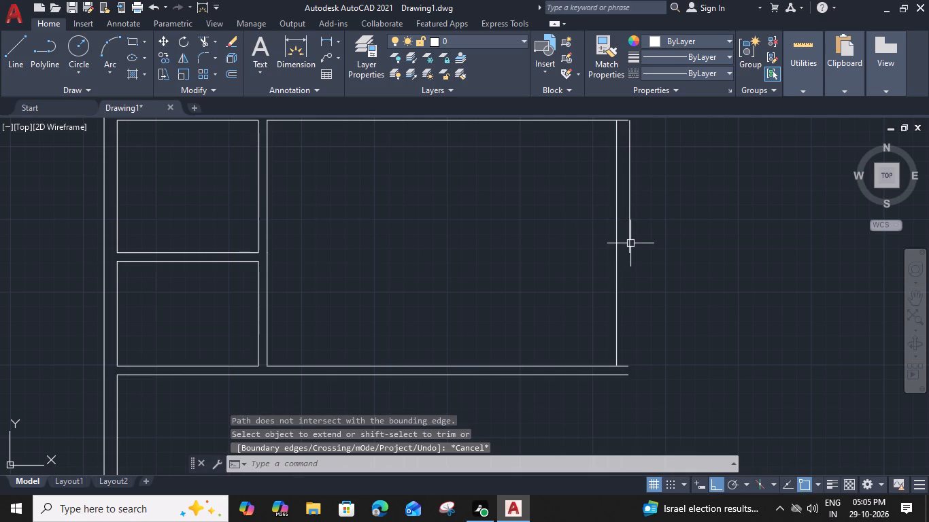
Fillet the right wall's outer line into sharp corners with the second horizontal wall's lower line and the top wall's outer line.
text(f)
key(space)
click(629, 241)
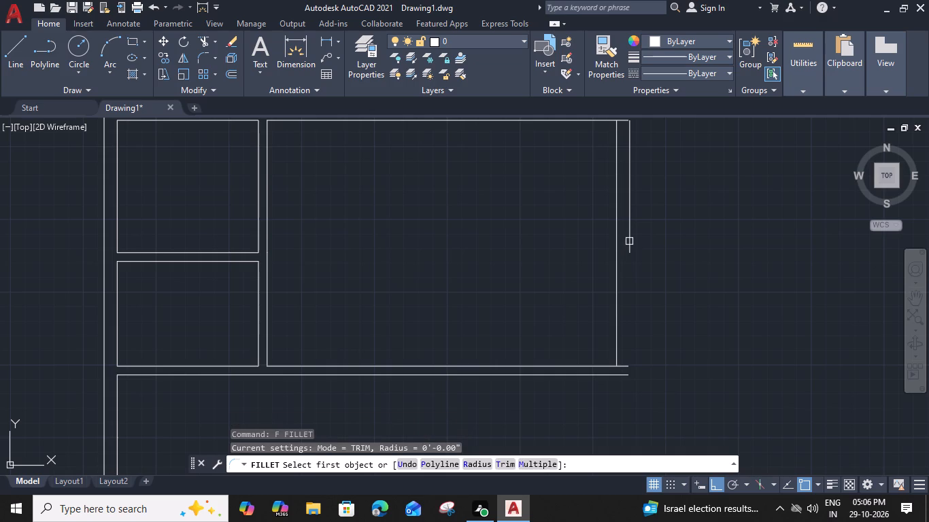
click(623, 375)
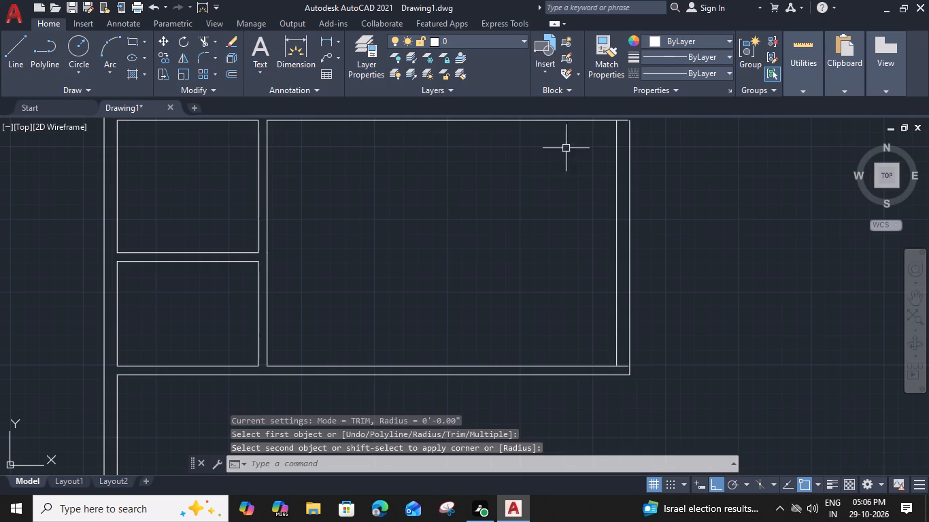
middle_drag(558, 145, 533, 204)
text(f)
key(space)
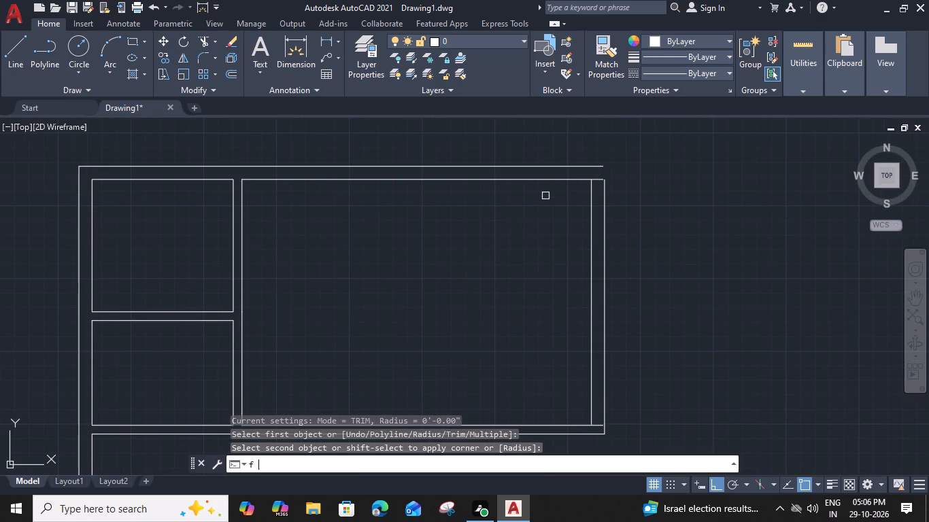
click(605, 199)
click(589, 172)
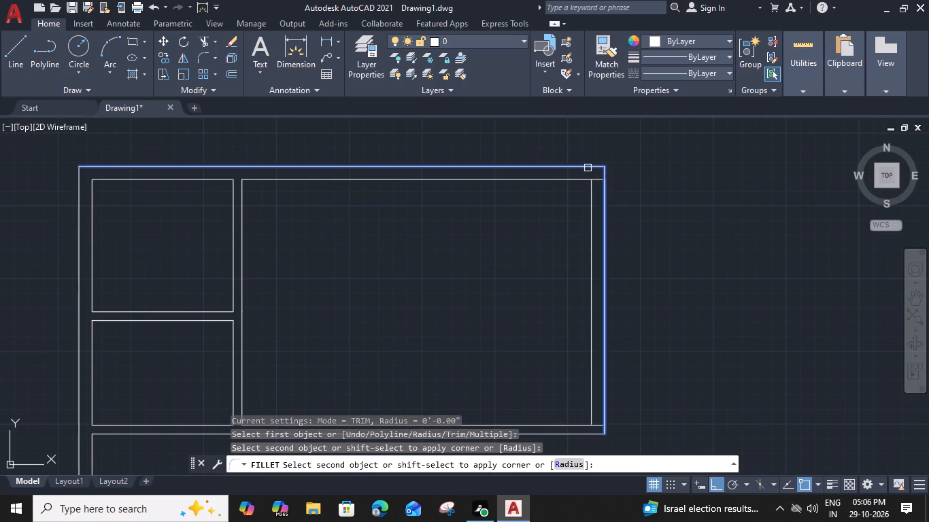
click(588, 168)
Trim the ends of the top wall's inner line and the second horizontal wall's upper line inside the right wall.
text(tr)
key(space)
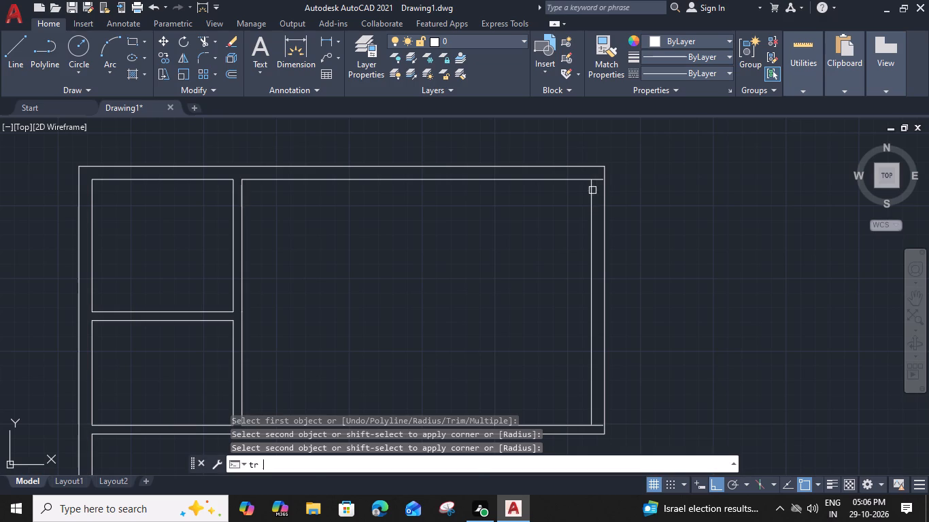
click(598, 178)
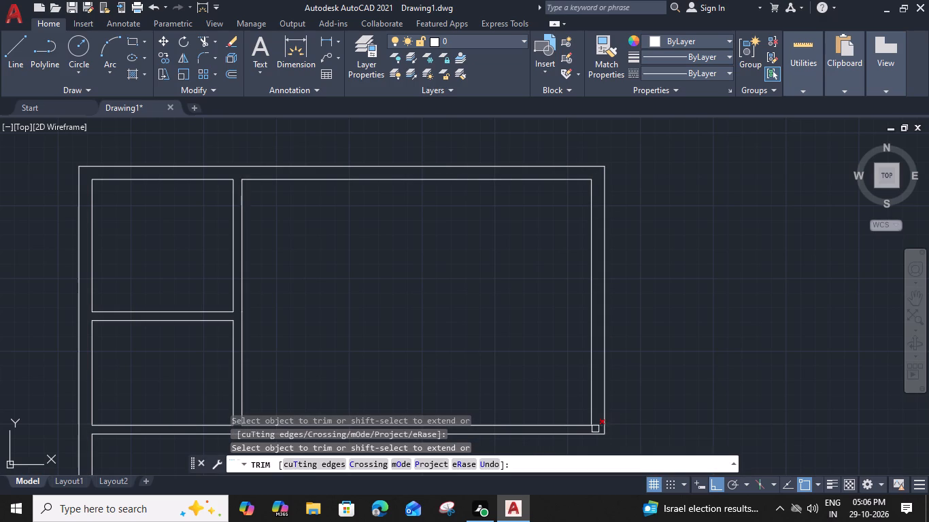
click(597, 425)
middle_drag(360, 363, 484, 334)
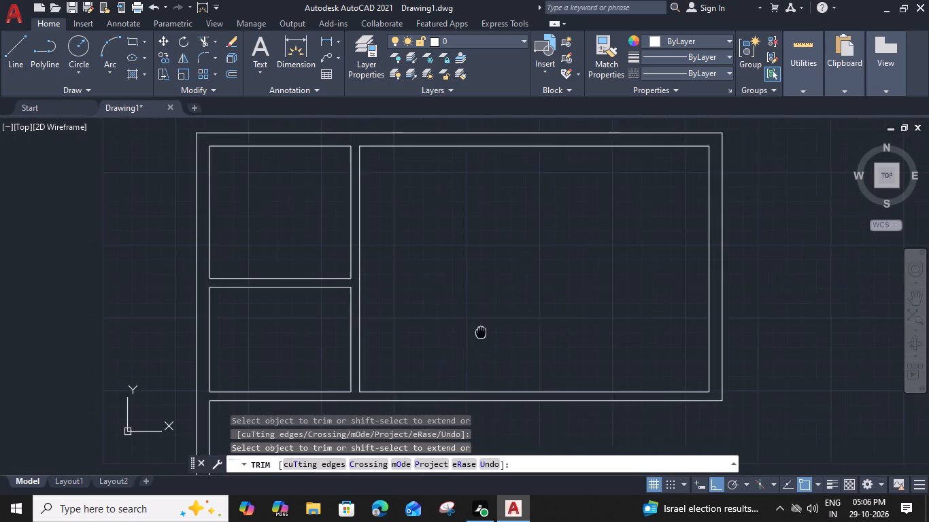
middle_drag(484, 334, 496, 334)
key(Escape)
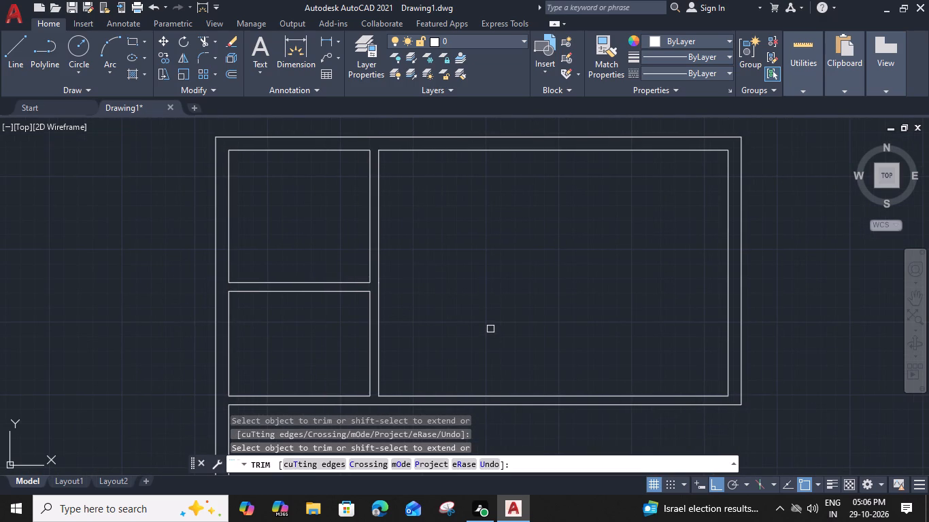
middle_drag(405, 331, 320, 304)
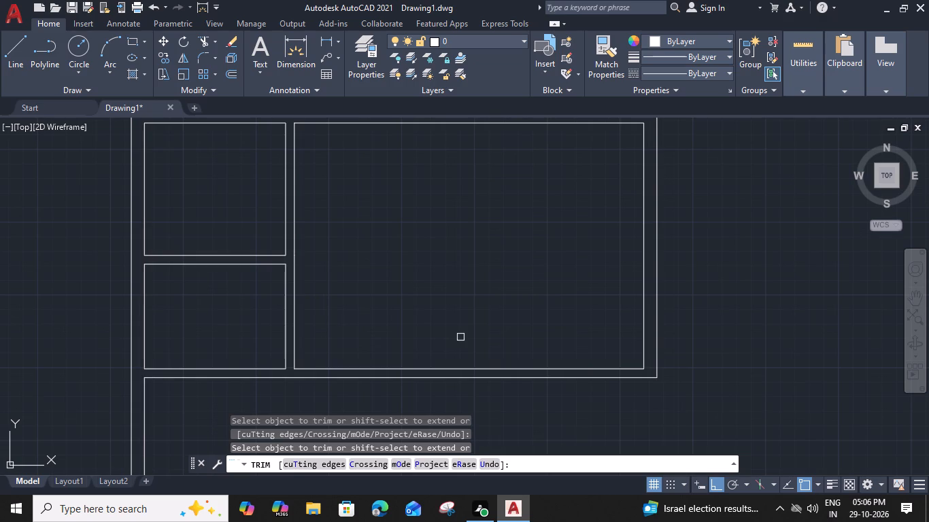
middle_drag(507, 332, 387, 252)
key(Escape)
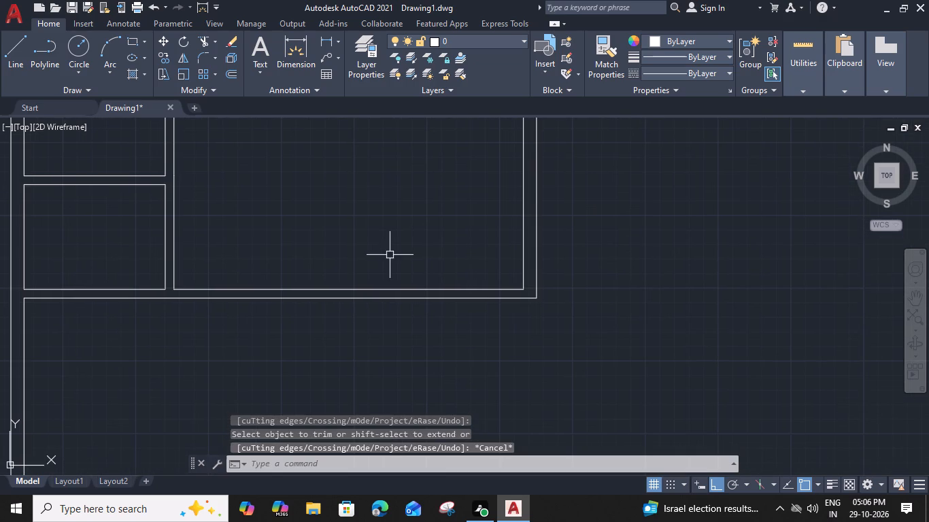
Offset the second horizontal wall's lower line 5' downward.
click(467, 299)
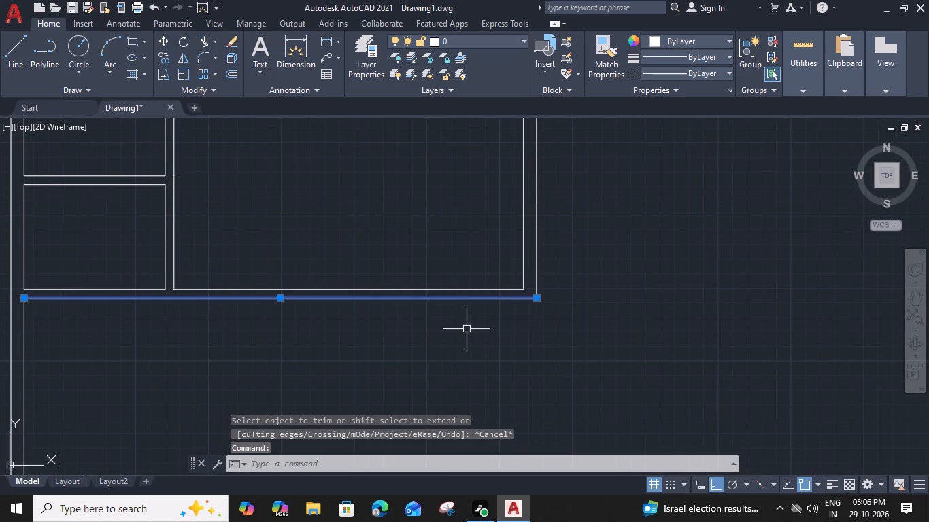
text(o)
key(space)
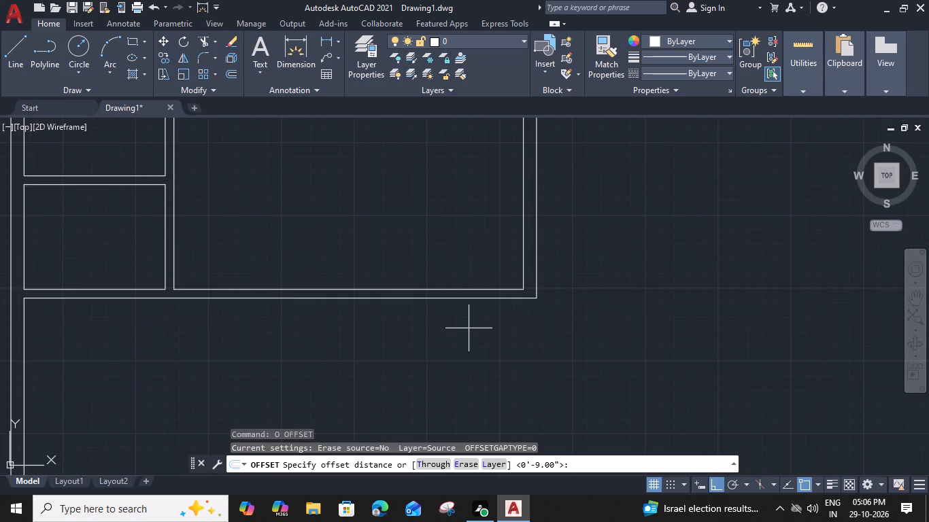
text(5')
key(space)
click(469, 345)
middle_drag(466, 342, 465, 298)
key(Escape)
Offset the new horizontal line 6" downward to form the third interior horizontal wall.
click(475, 343)
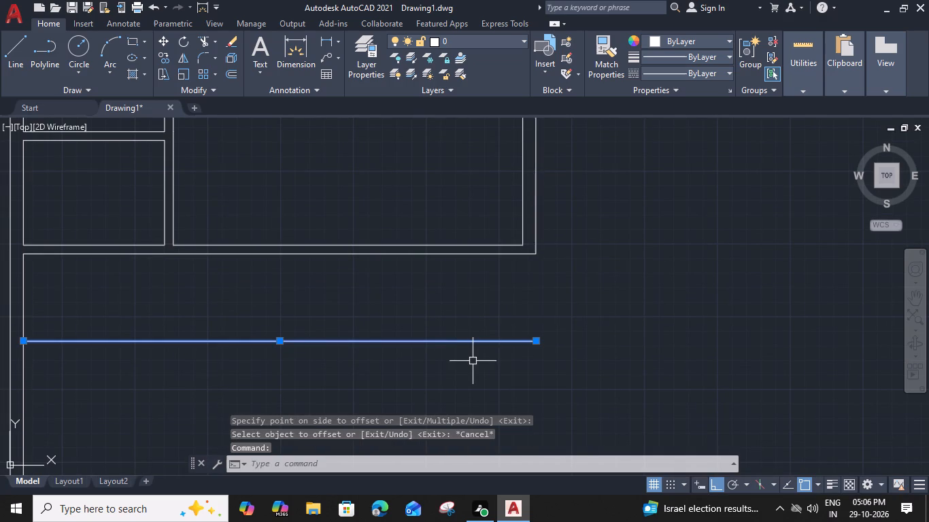
key(o)
key(space)
key(6)
key(shift+quotedbl)
key(Return)
click(473, 375)
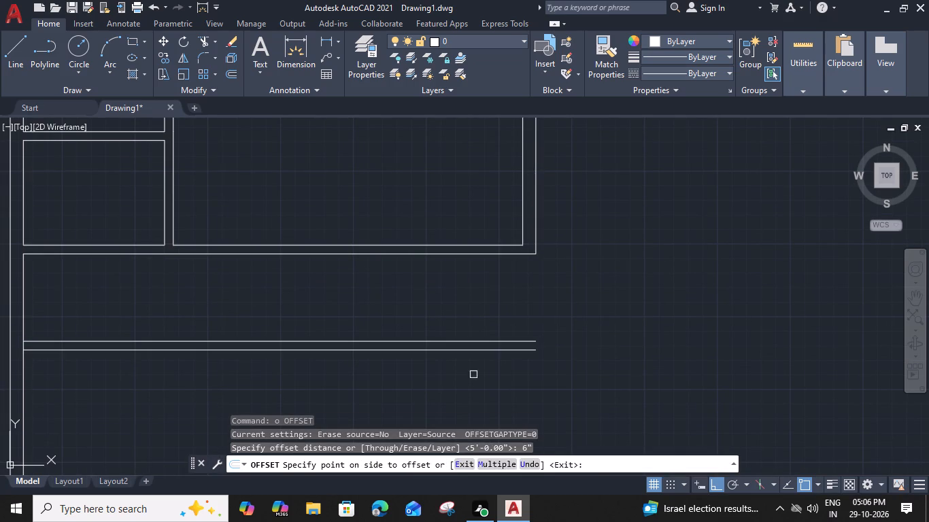
key(Escape)
middle_click(463, 328)
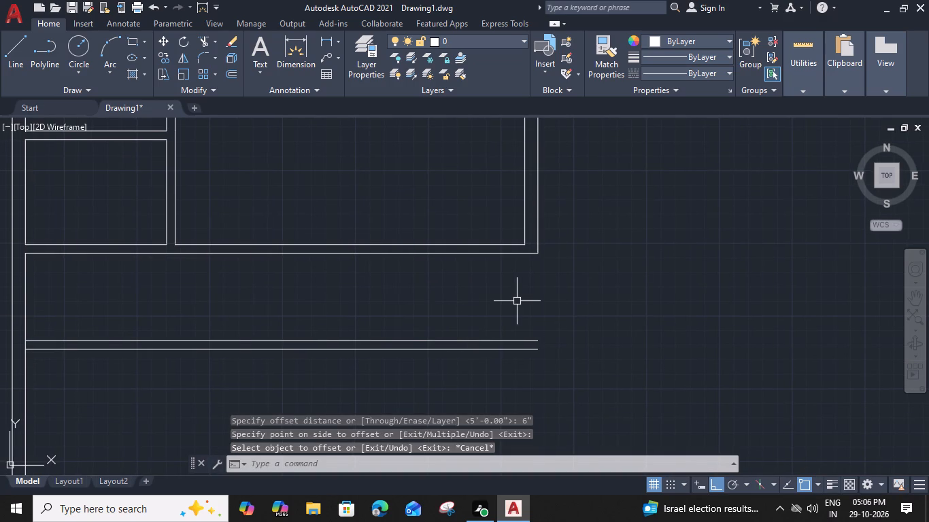
Extend the right wall's outer and inner lines down to the third horizontal wall.
text(ex)
key(space)
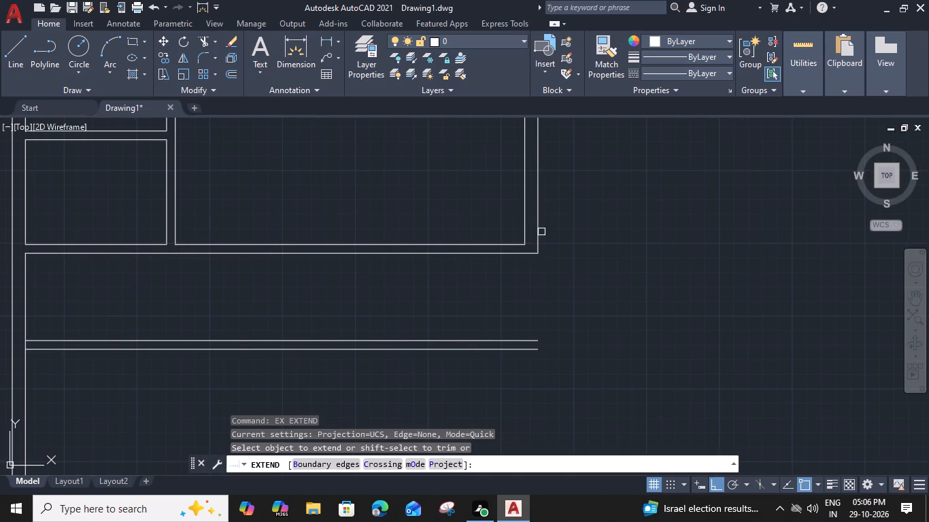
click(538, 236)
click(539, 265)
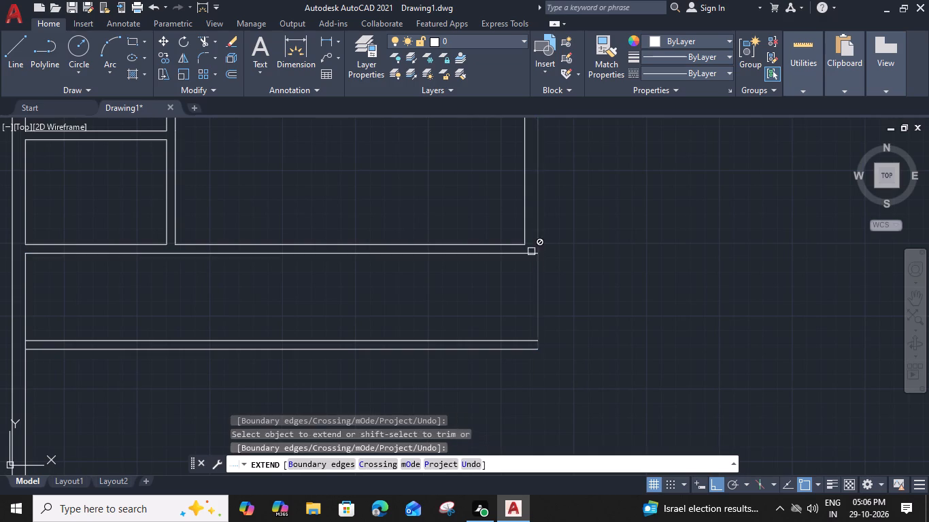
click(525, 237)
click(524, 236)
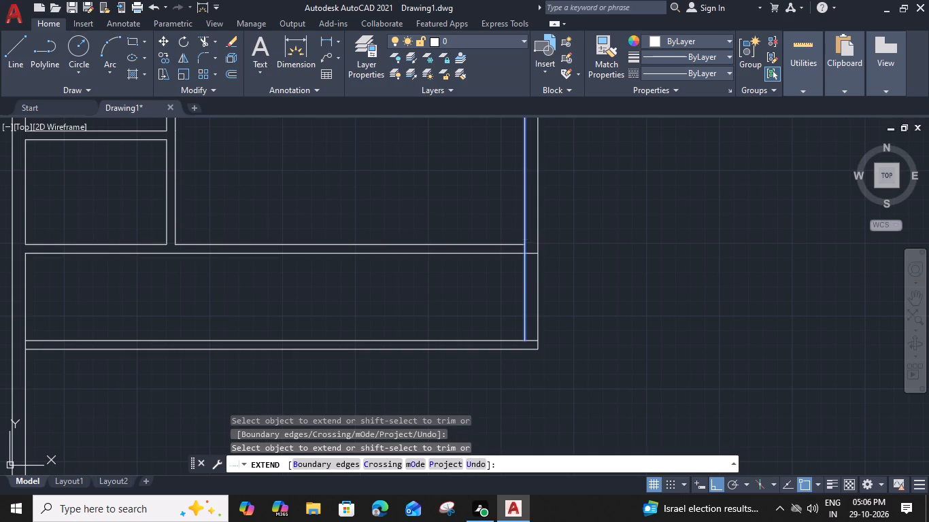
Trim the horizontal lines inside the right wall and the inner wall line where it crosses the second horizontal wall.
shift+click(530, 341)
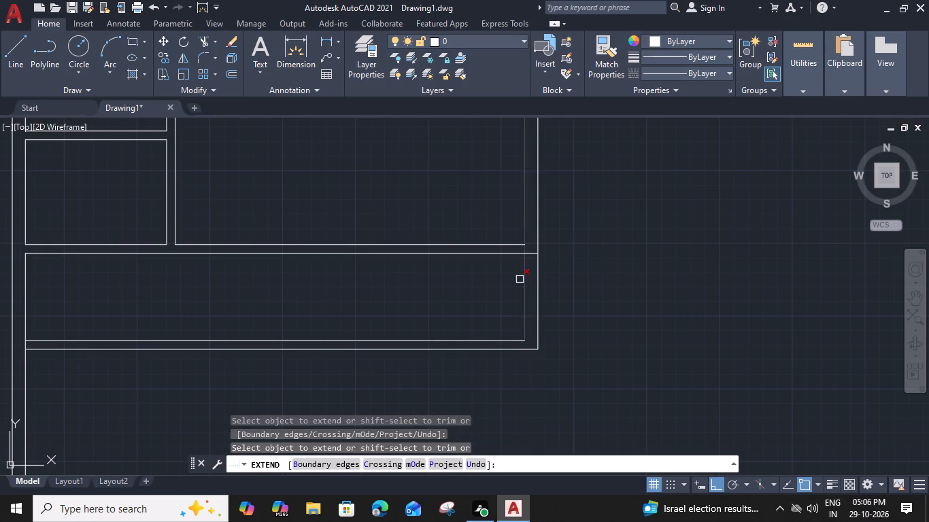
shift+click(526, 249)
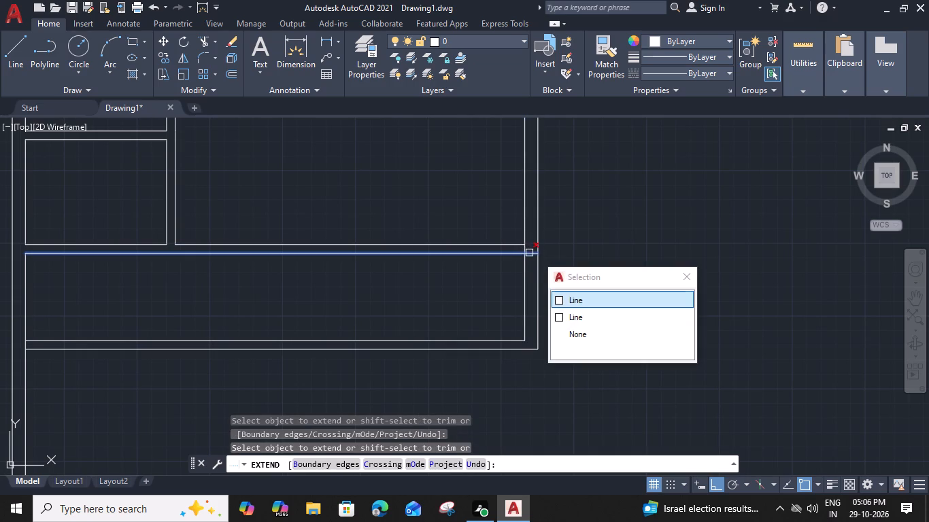
shift+click(531, 254)
key(Escape)
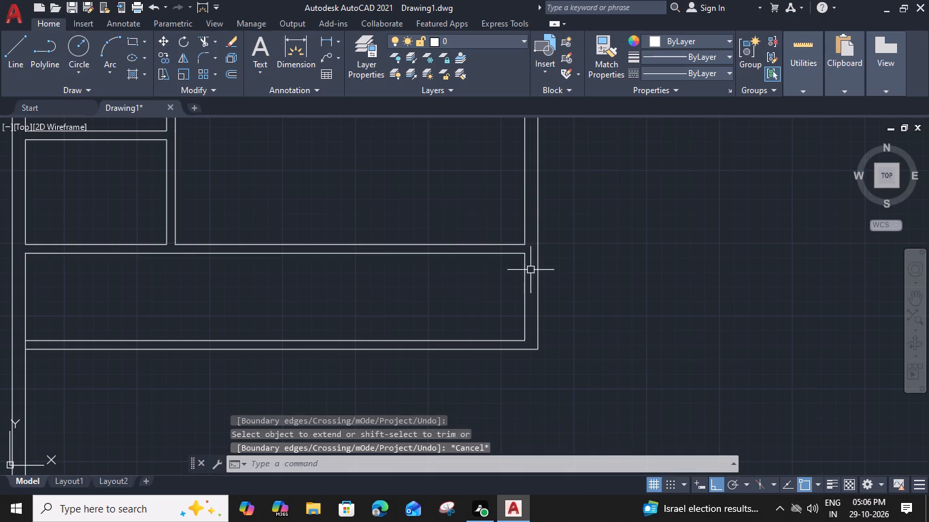
Offset the right wall's inner line between the second and third horizontal walls 8' to the left.
click(526, 279)
text(o)
key(space)
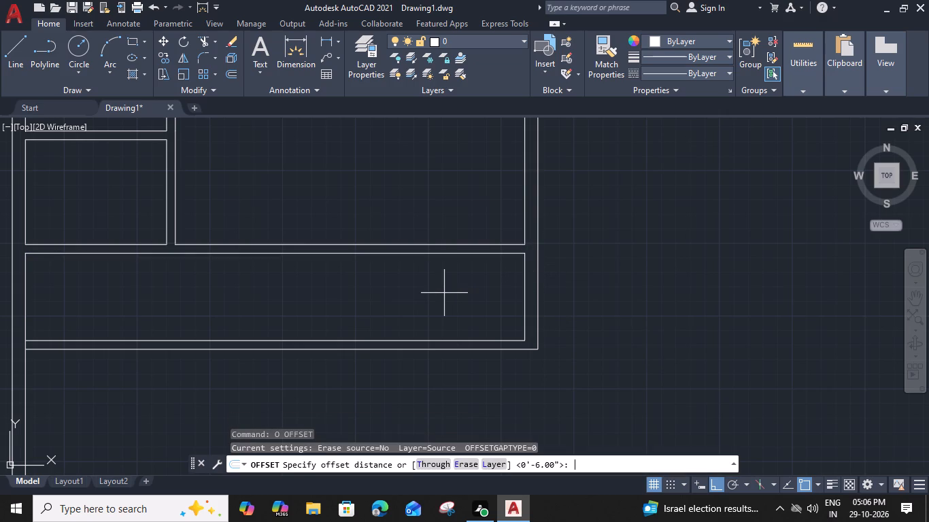
text(8')
key(space)
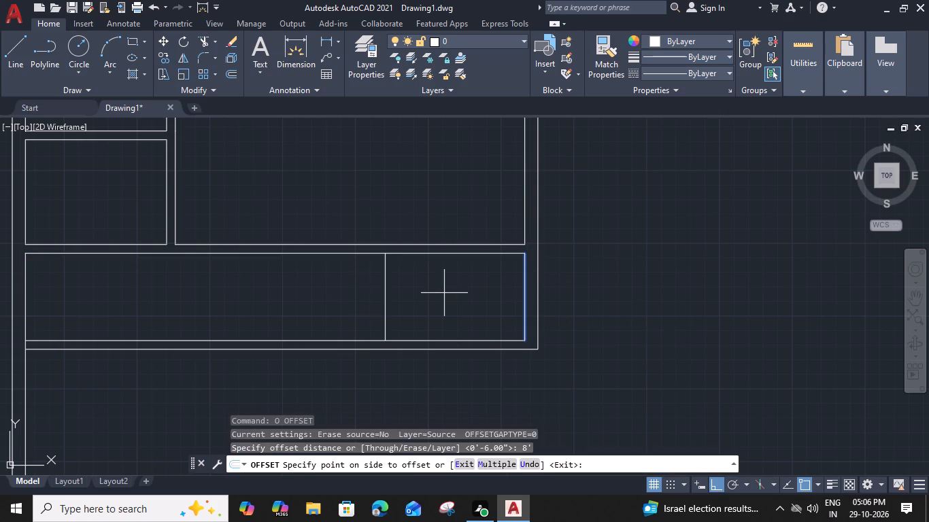
drag(357, 304, 345, 304)
key(Escape)
Offset the new vertical line 6" to the left to form a partition between the second and third horizontal walls.
drag(386, 279, 366, 288)
key(o)
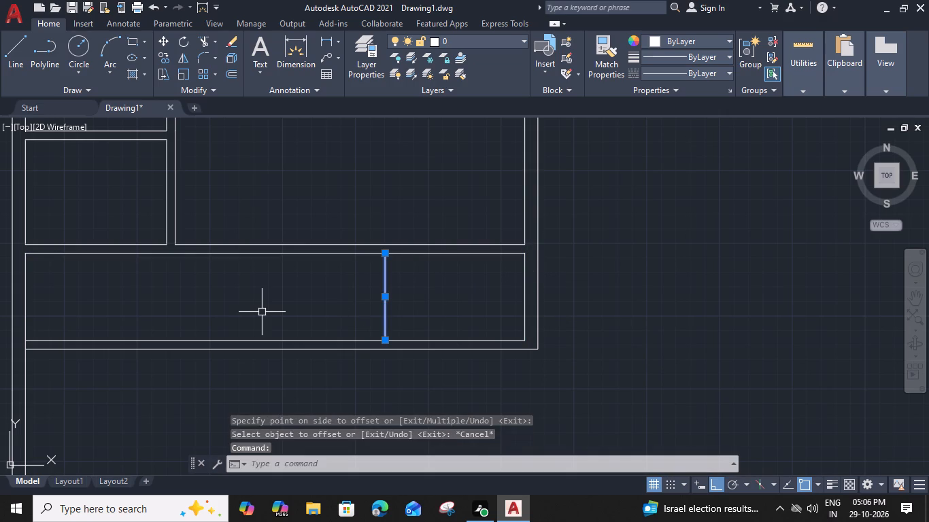
key(space)
key(6)
key(shift+quotedbl)
key(Return)
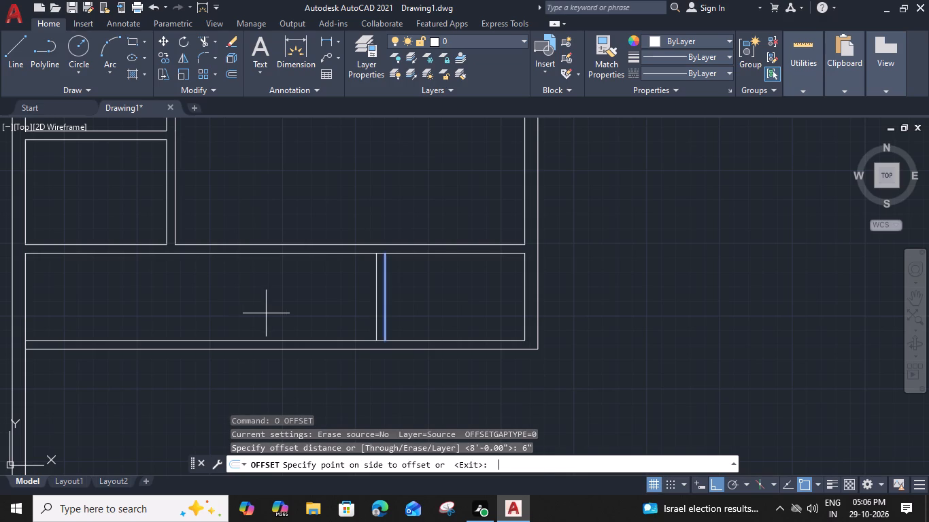
drag(244, 315, 226, 319)
key(Escape)
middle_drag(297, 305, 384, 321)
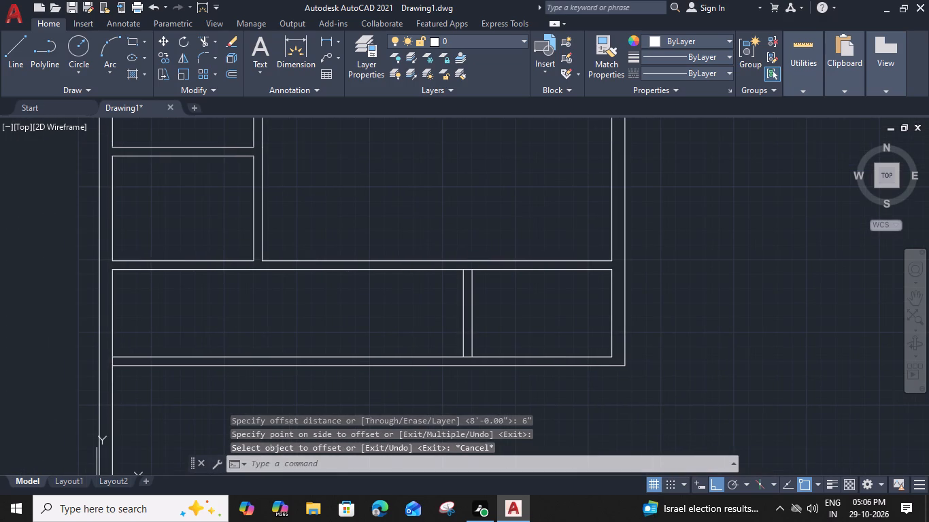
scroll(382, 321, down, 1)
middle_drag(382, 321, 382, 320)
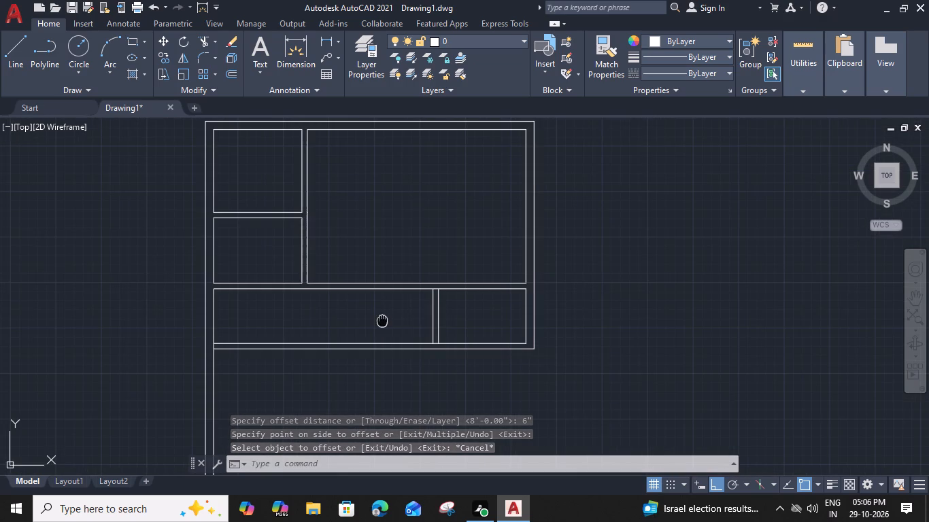
Offset the left line of the partition between the second and third horizontal walls 3' to the left.
middle_drag(382, 320, 372, 309)
scroll(405, 307, up, 1)
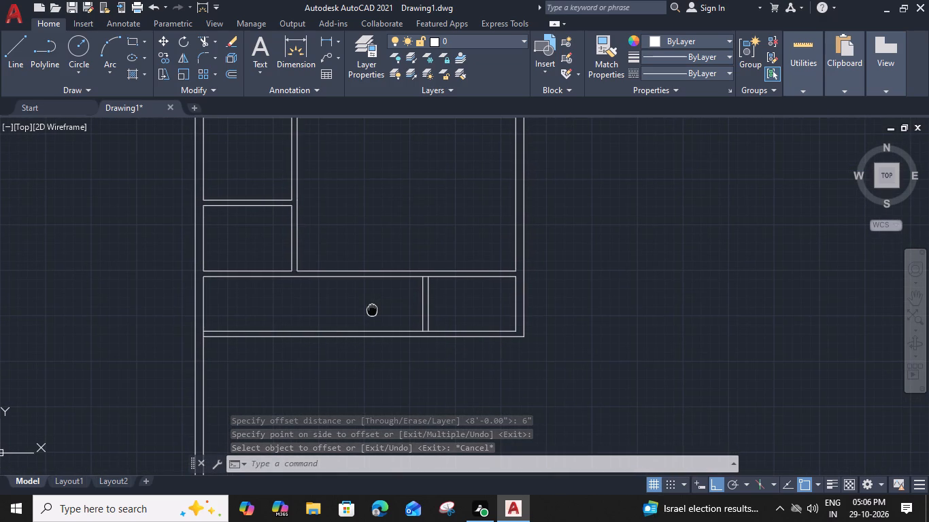
click(432, 298)
key(o)
key(space)
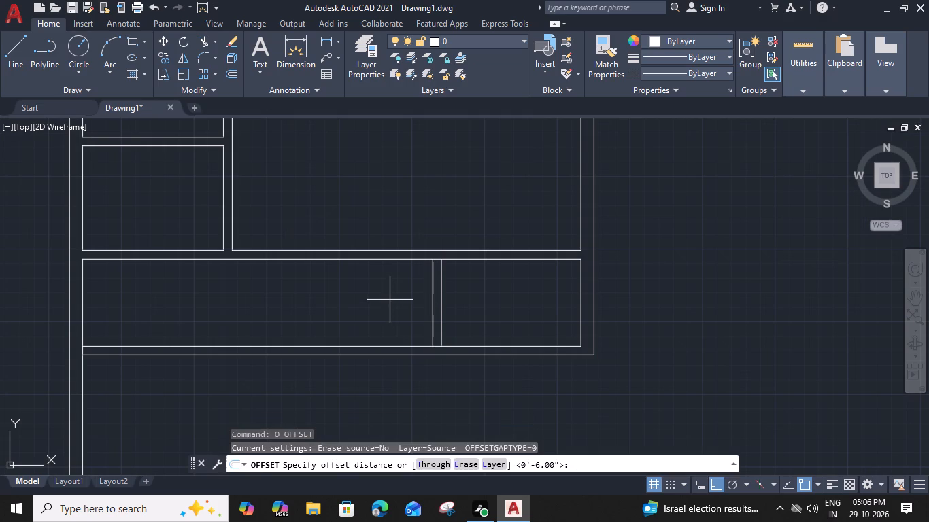
text(3)
key(apostrophe)
key(space)
click(355, 307)
key(Escape)
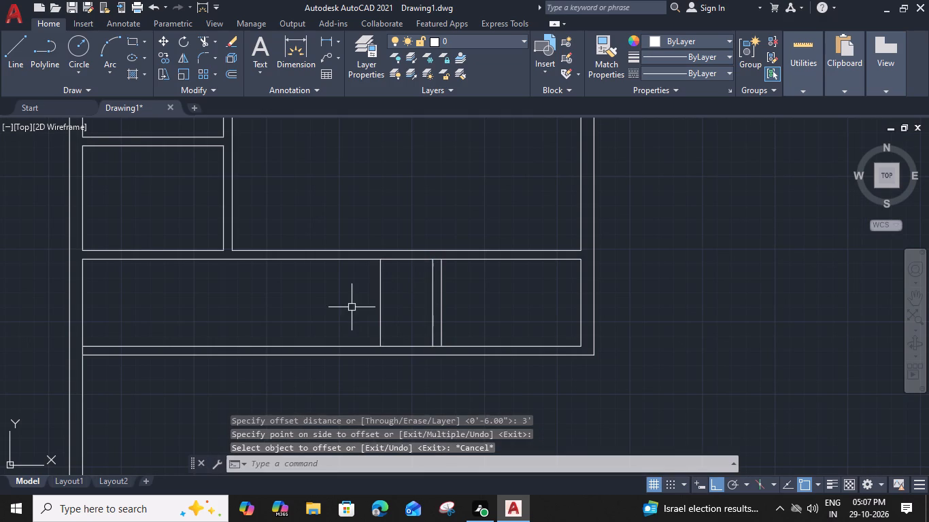
Offset the new vertical line 6" to the left to form a second partition.
click(382, 301)
text(o 6")
key(Return)
click(321, 319)
key(Escape)
Offset the lower line of the third horizontal wall 17'8" downward to set the bottom wall's inner face.
middle_drag(304, 307, 285, 275)
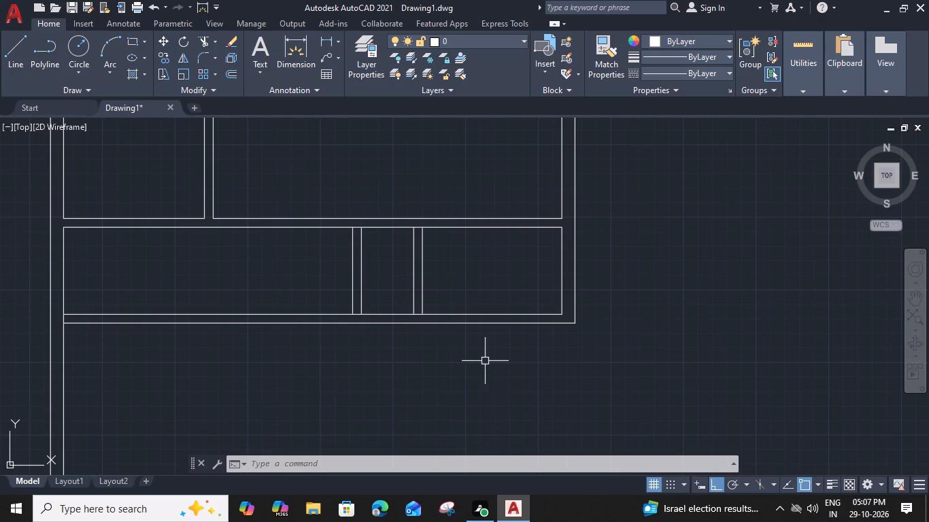
middle_drag(492, 333, 472, 275)
click(487, 266)
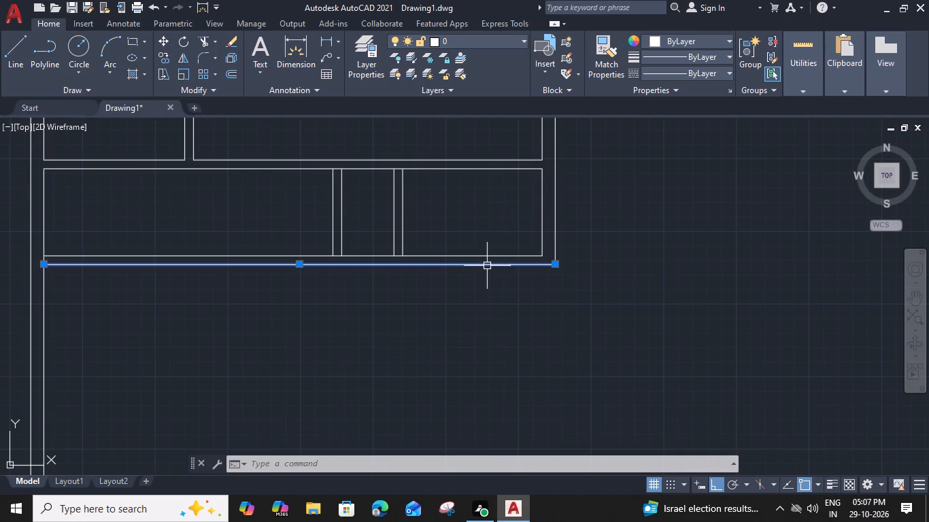
text(o)
key(space)
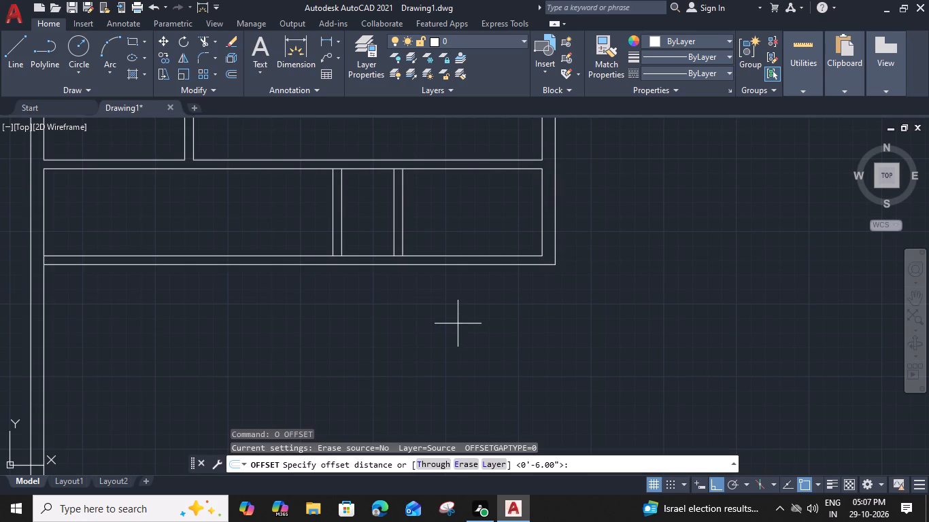
key(1)
text(7'8")
key(Return)
middle_drag(456, 348, 456, 344)
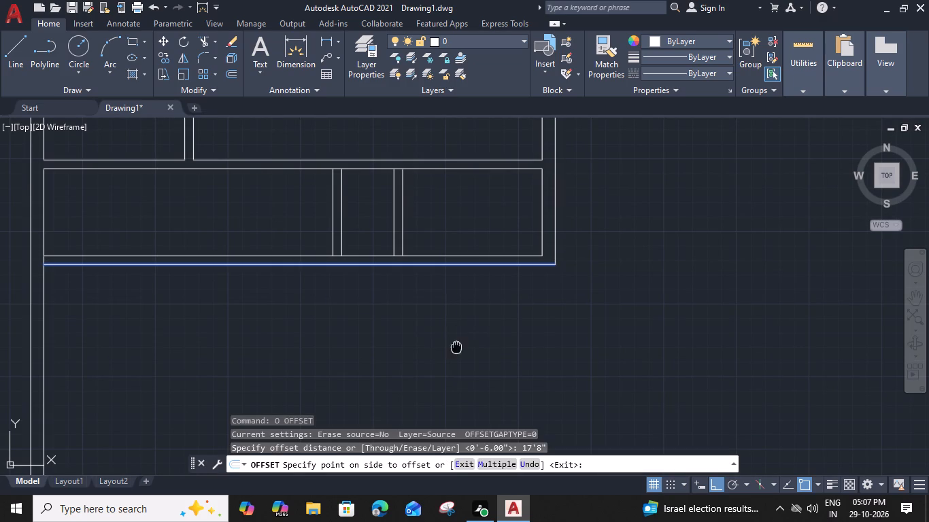
middle_drag(456, 344, 454, 206)
scroll(445, 286, down, 1)
click(447, 305)
middle_drag(450, 311, 444, 271)
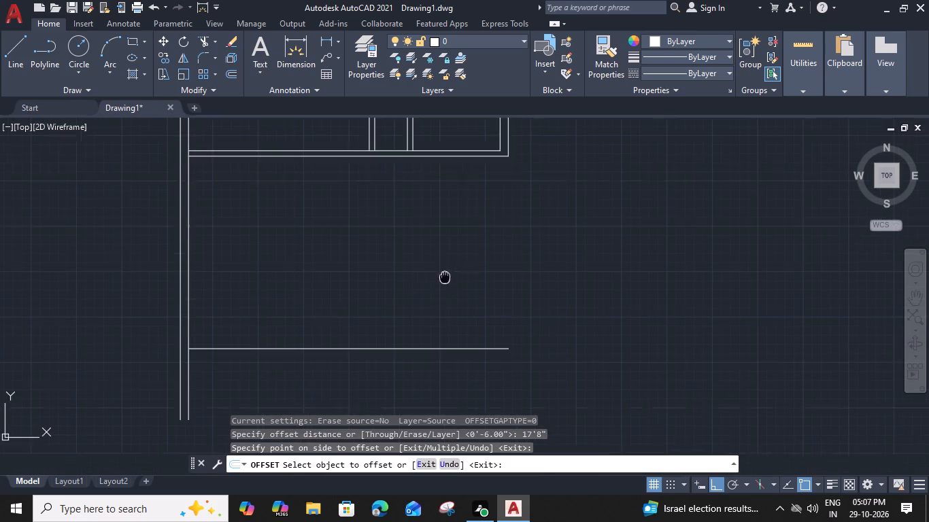
middle_drag(444, 271, 444, 266)
key(Escape)
Offset the new bottom line 9" downward to form the bottom outer wall.
click(461, 330)
key(o)
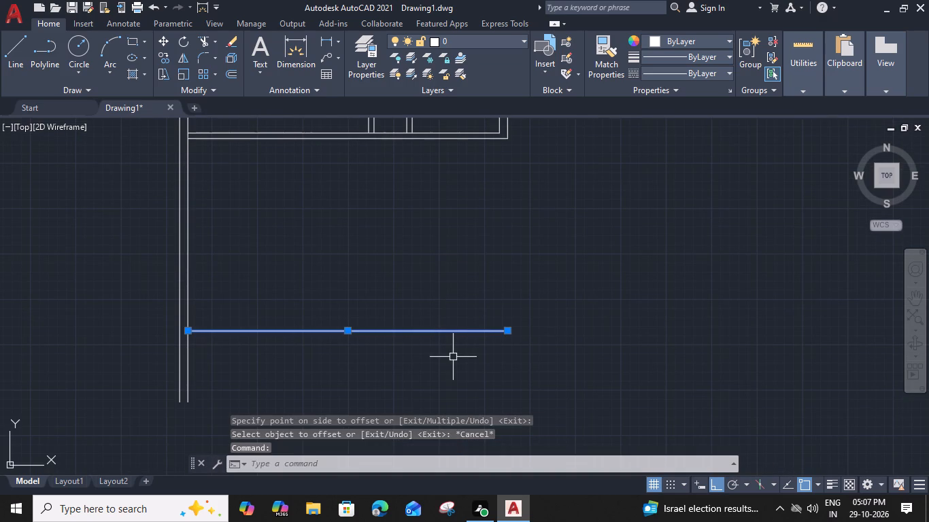
key(space)
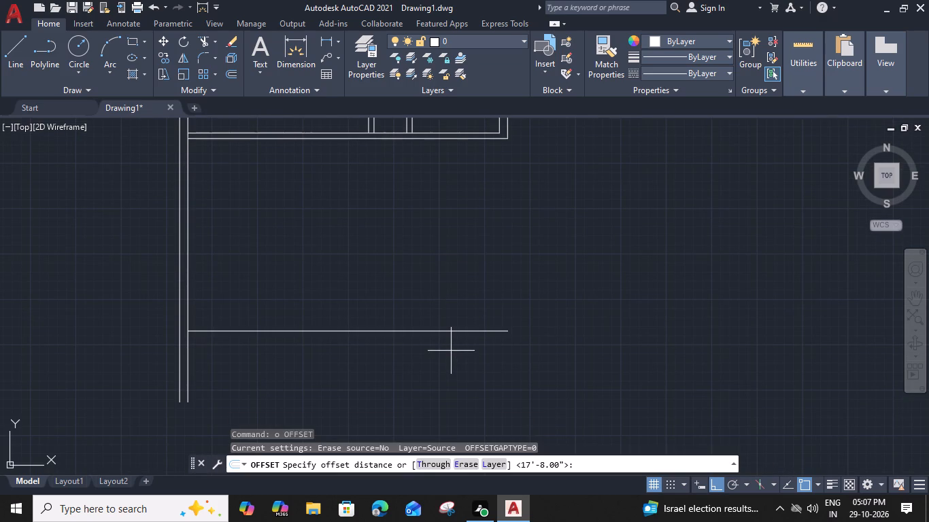
text(9")
key(Return)
click(451, 365)
key(Escape)
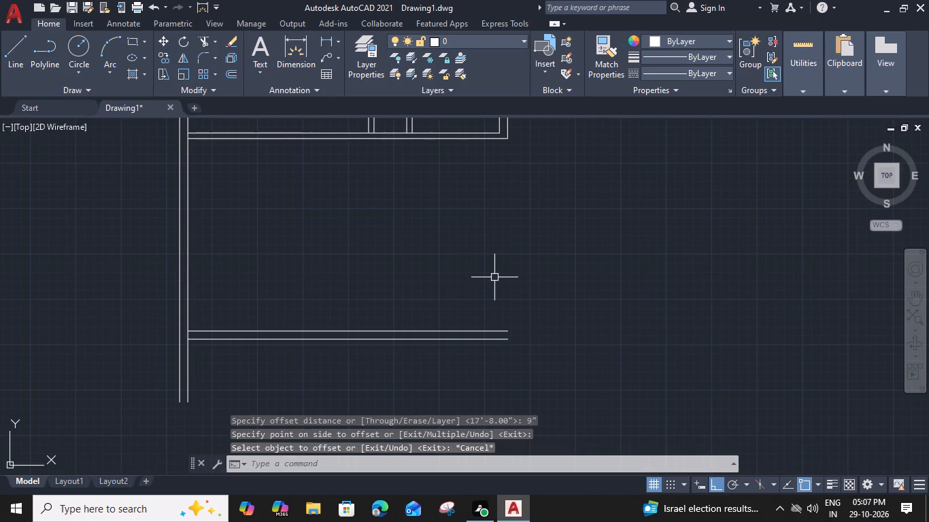
Fillet the right wall's outer and inner lines to the bottom wall's matching outer and inner lines.
text(f)
key(space)
click(509, 126)
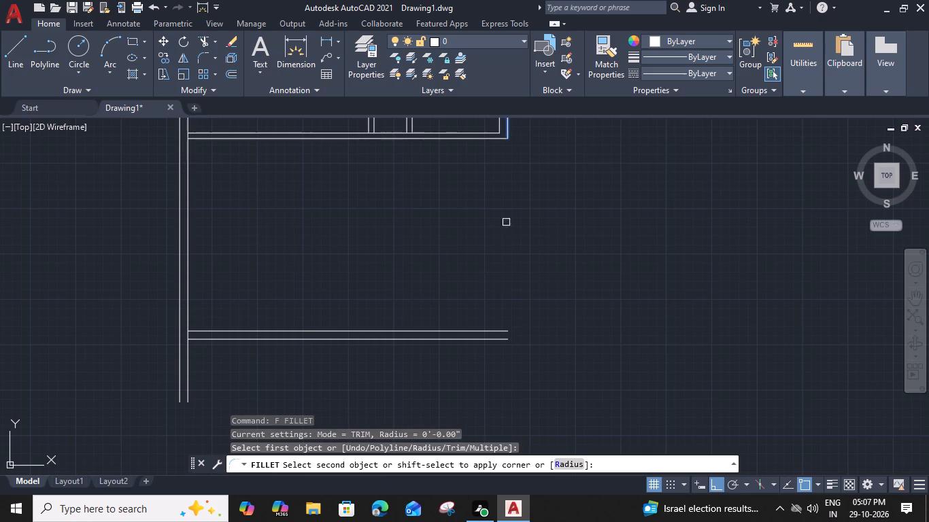
click(497, 339)
text(f)
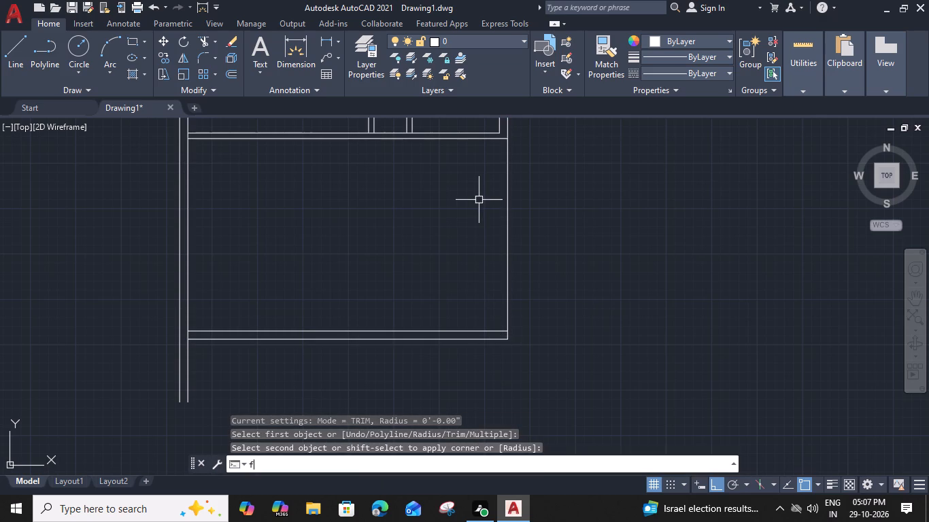
key(space)
click(499, 124)
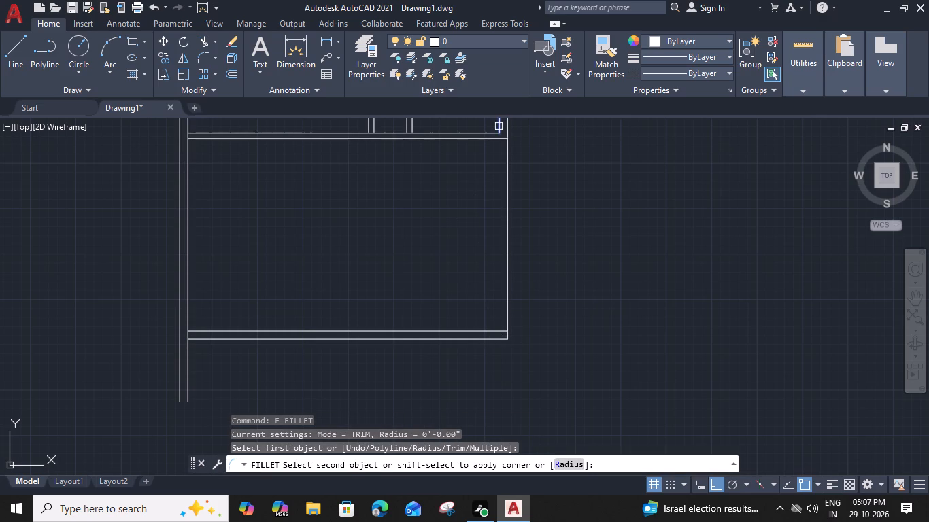
click(490, 329)
key(Escape)
Trim the right wall's inner line across the third horizontal wall and that wall's lower line inside the right wall.
text(tr)
key(space)
scroll(486, 134, up, 3)
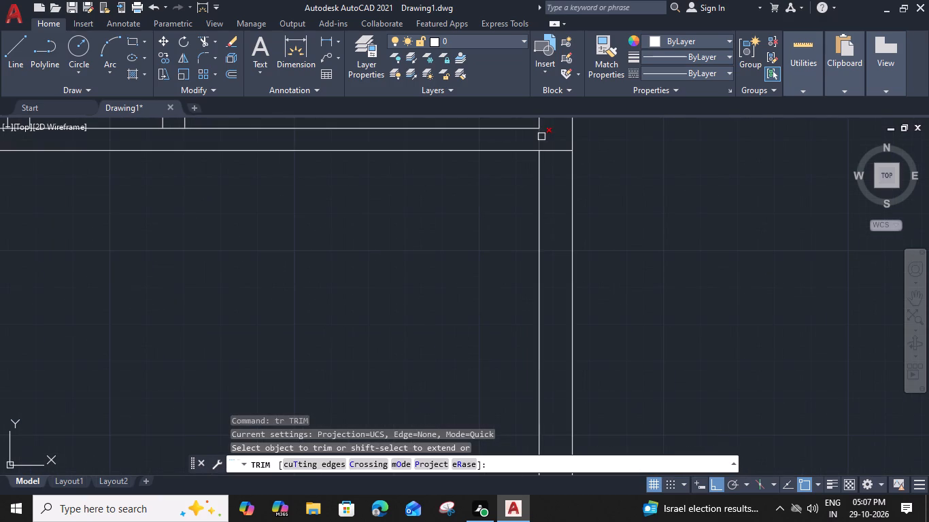
click(539, 135)
click(550, 149)
Trim the horizontal wall lines between the first partition's two lines at its upper and lower ends.
scroll(550, 149, down, 2)
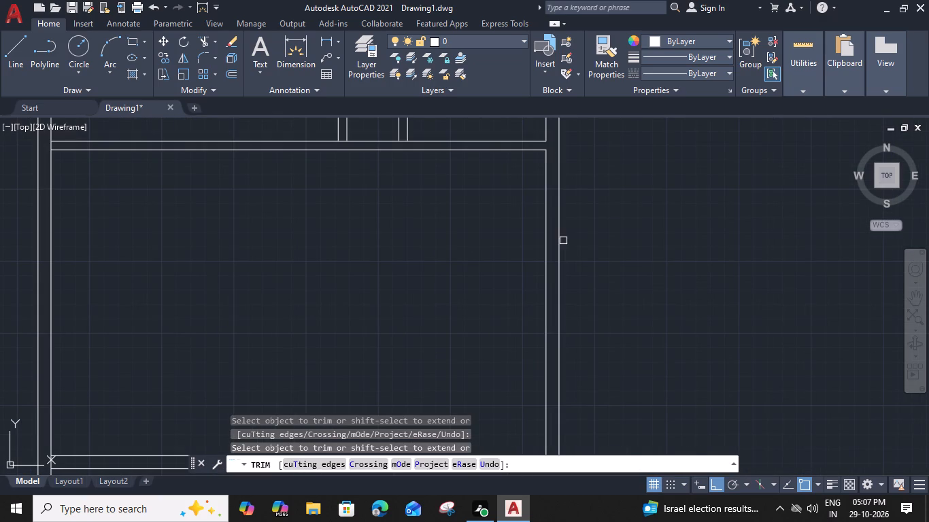
middle_drag(491, 268, 549, 428)
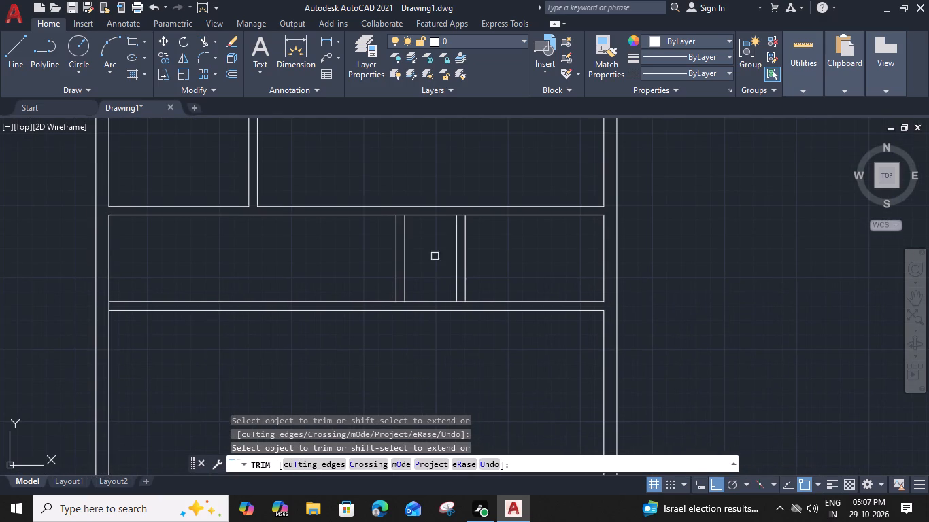
scroll(463, 218, up, 2)
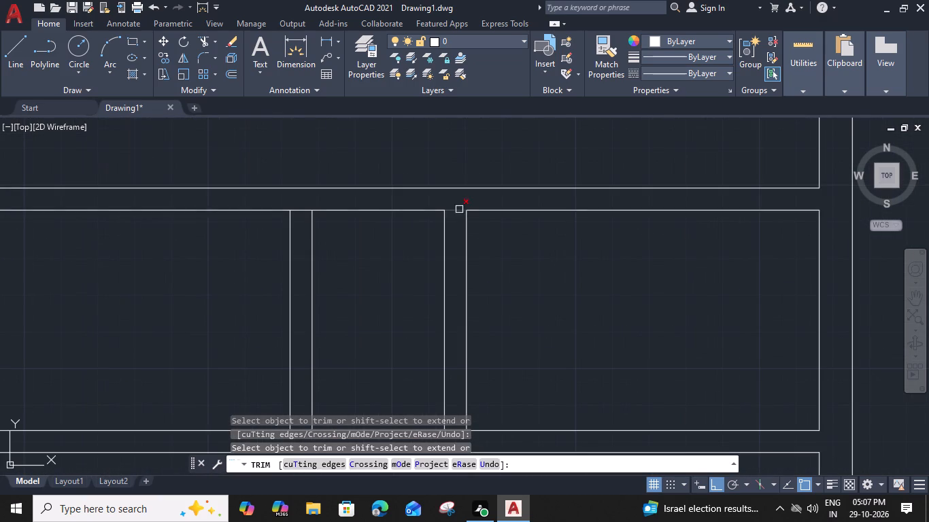
click(459, 209)
scroll(459, 209, down, 3)
scroll(457, 283, up, 2)
click(460, 234)
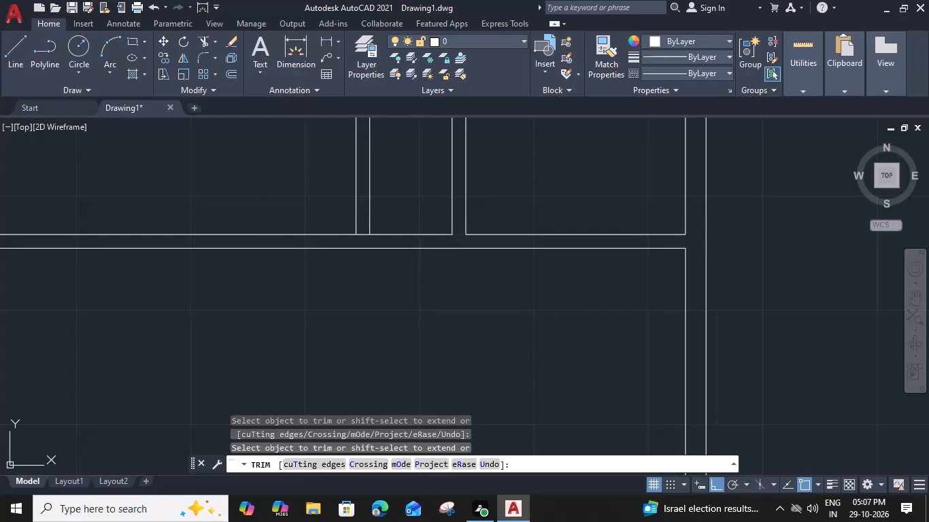
scroll(398, 264, down, 2)
Trim the third horizontal wall's lines left of the second partition and the horizontal segments between that partition's lines at both ends.
middle_drag(396, 265, 447, 296)
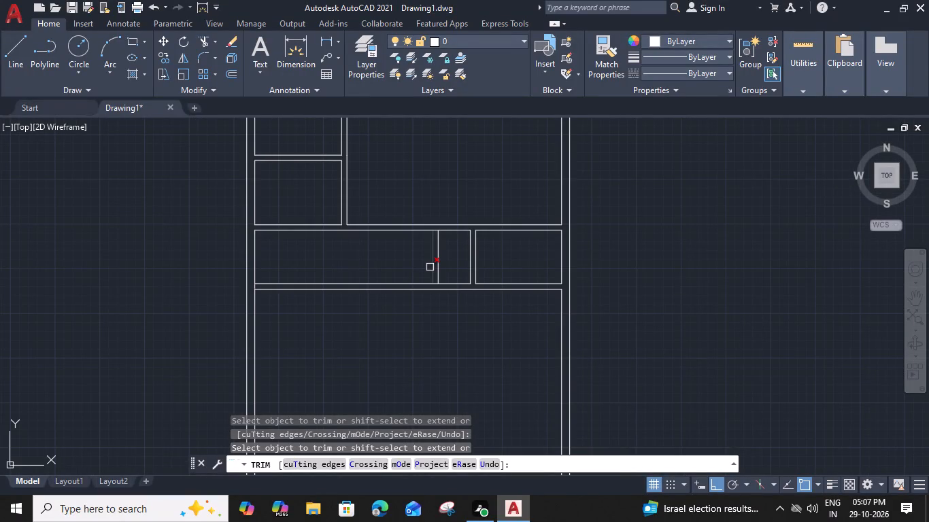
shift+click(430, 267)
click(415, 277)
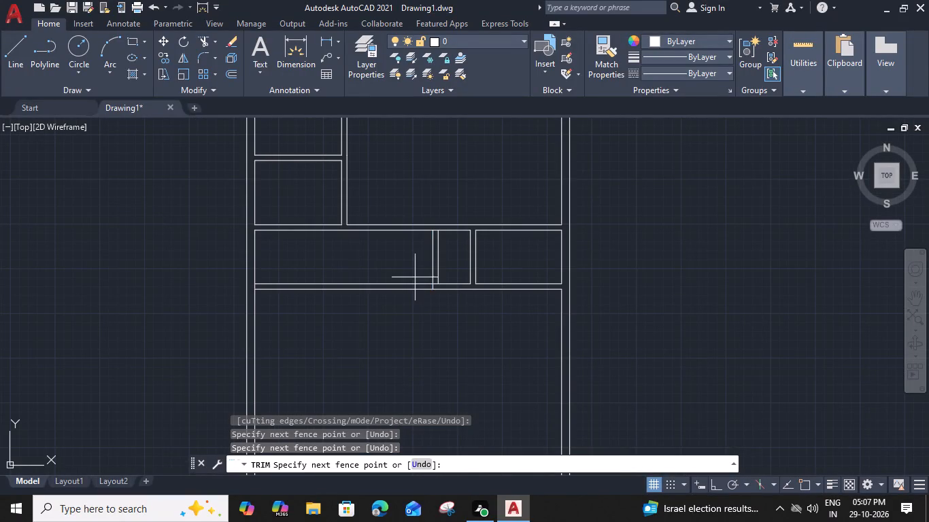
click(399, 316)
scroll(443, 280, up, 3)
click(411, 290)
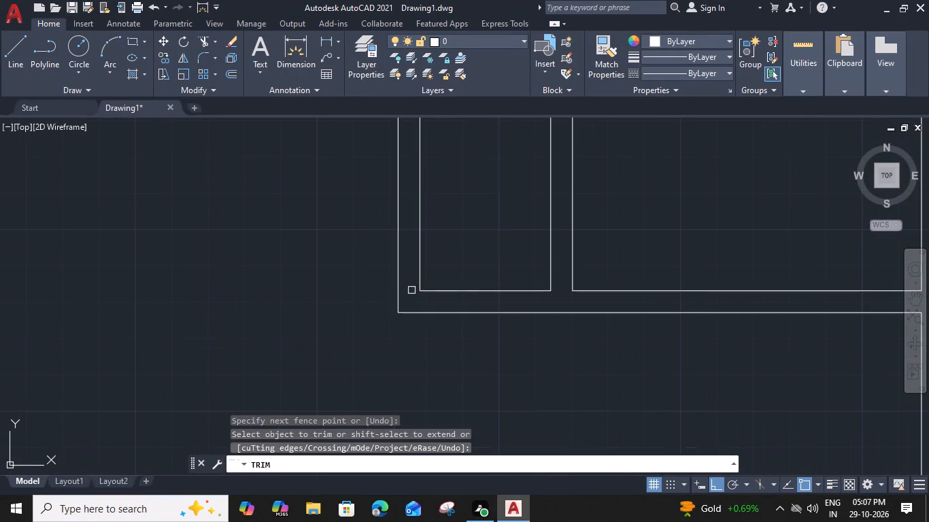
scroll(411, 290, down, 2)
scroll(433, 205, up, 1)
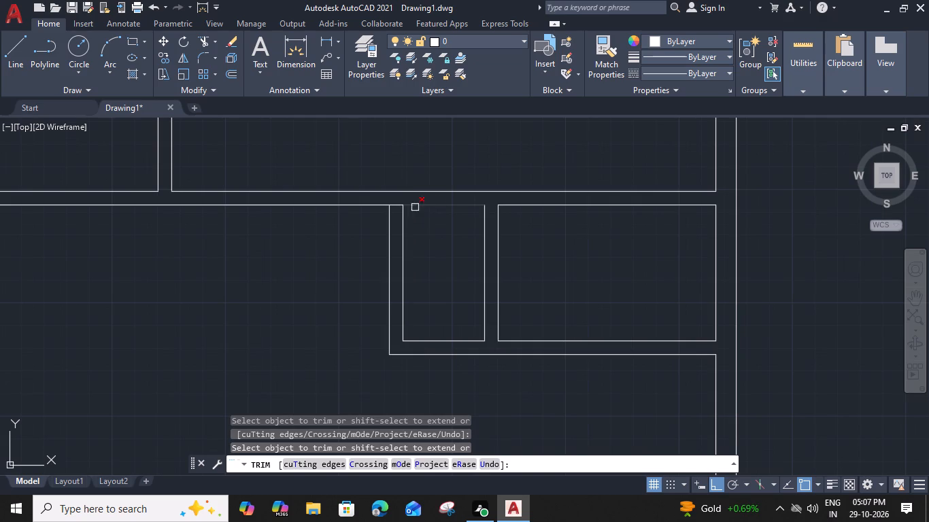
click(396, 207)
scroll(401, 220, down, 1)
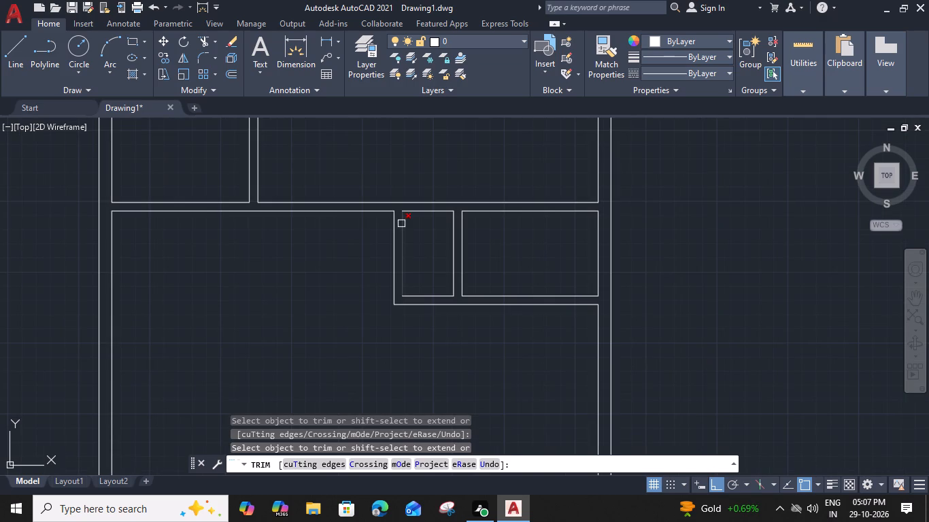
key(Escape)
Offset the right wall's inner line below the third horizontal wall 11'8" to the left.
middle_drag(461, 352, 460, 336)
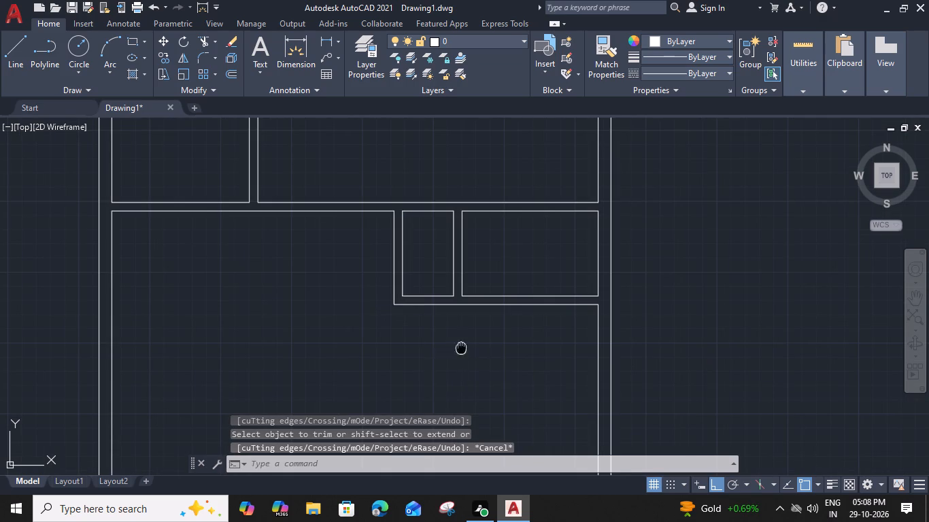
middle_drag(460, 336, 459, 239)
click(598, 300)
text(o)
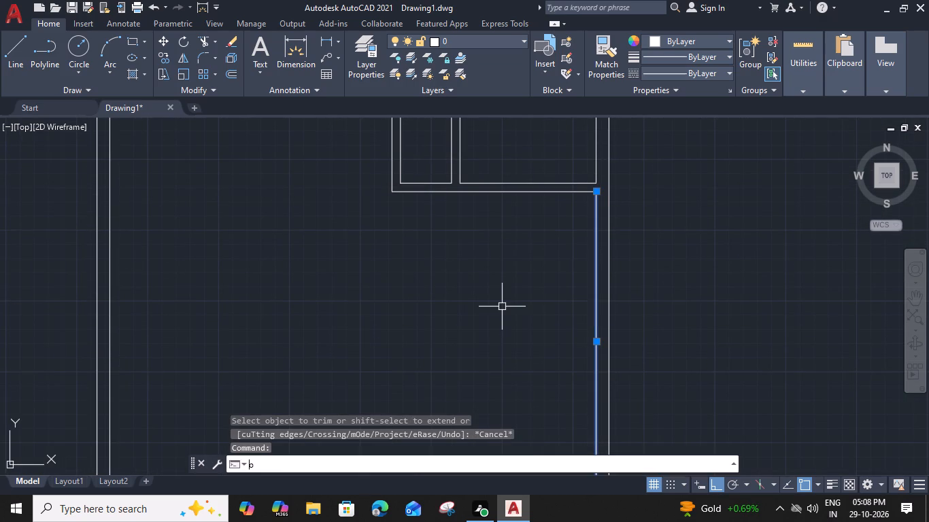
key(space)
text(11')
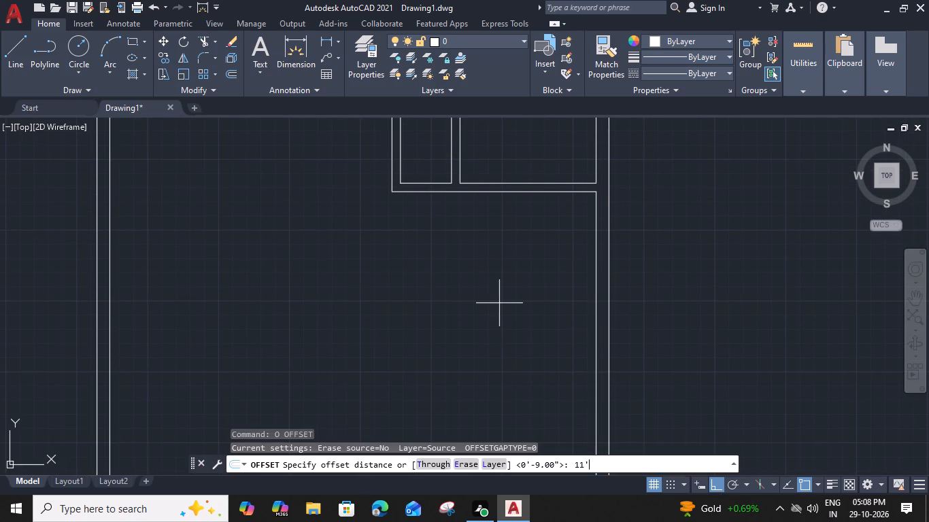
text(8")
key(Return)
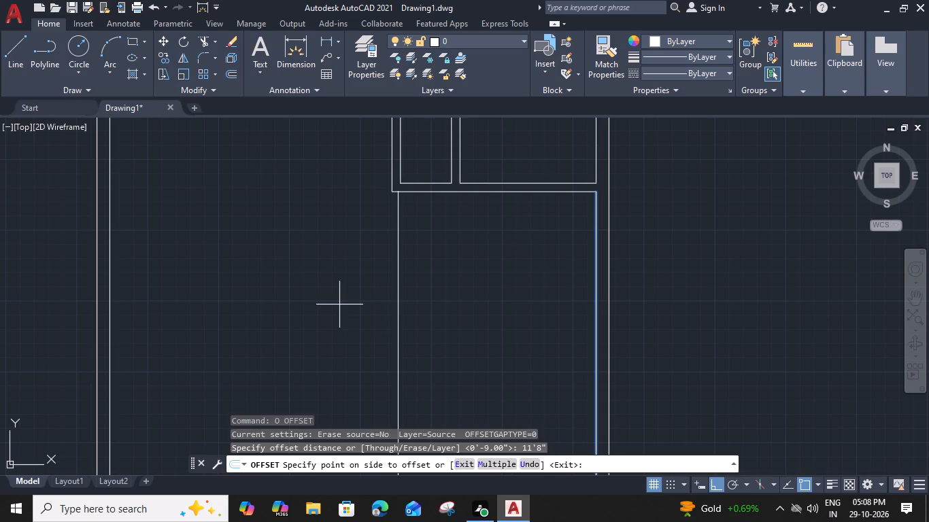
click(339, 304)
key(Escape)
Offset the new vertical line 6" to the left to form a partition below the third horizontal wall.
click(397, 290)
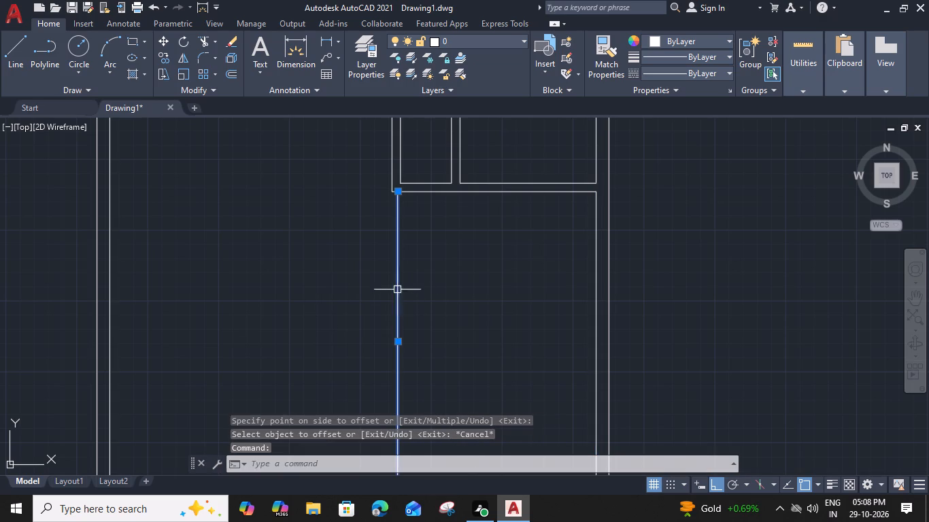
key(o)
key(space)
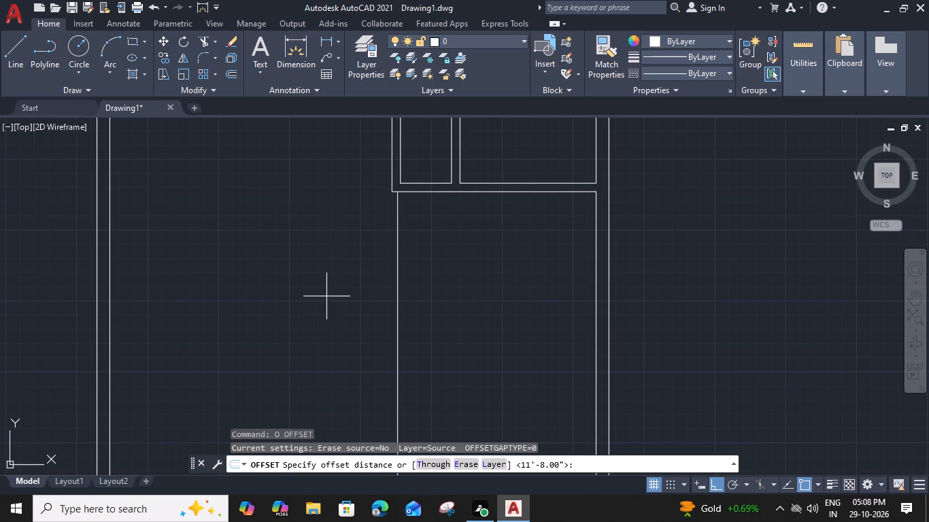
text(6")
key(Return)
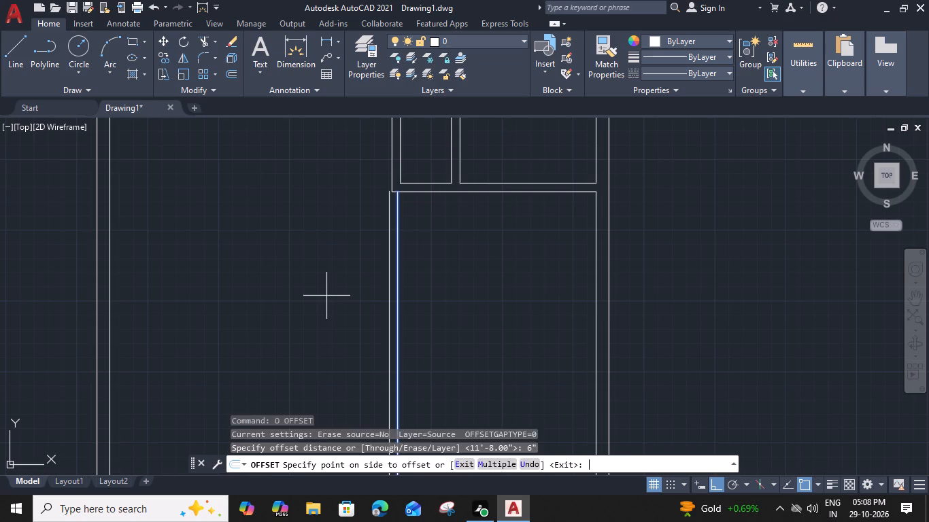
click(290, 300)
key(Escape)
Delete both vertical lines of the second partition between the second and third horizontal walls.
middle_drag(307, 277, 358, 367)
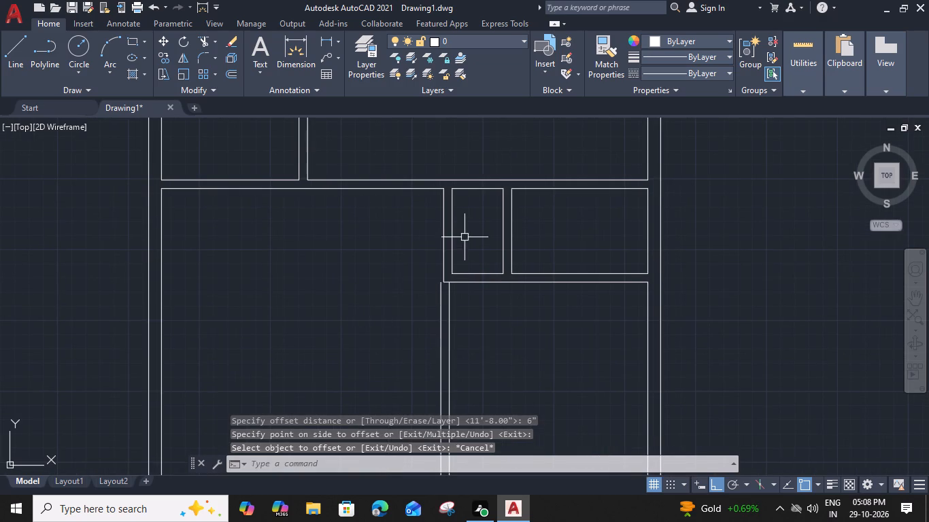
click(464, 237)
click(419, 243)
key(Delete)
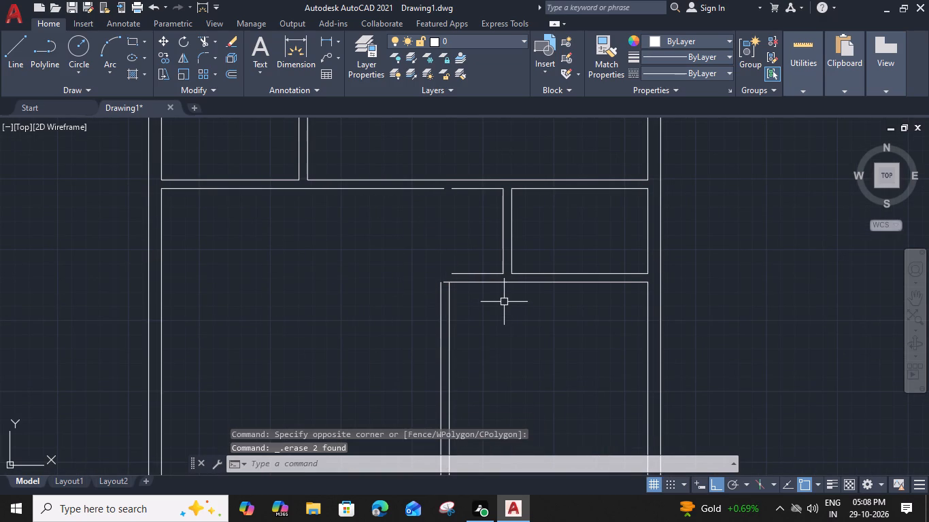
Extend both lines of the partition below the third horizontal wall up to the second horizontal wall.
key(e)
text(x)
key(space)
click(470, 316)
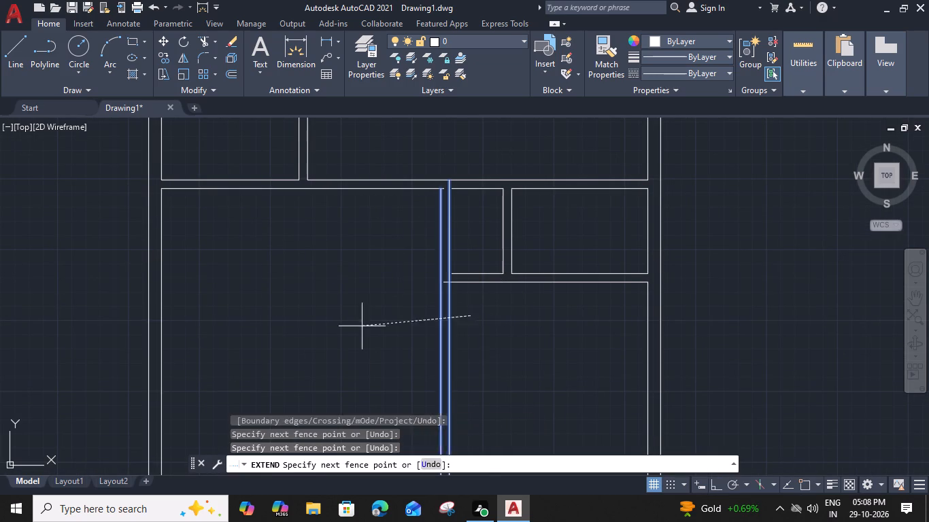
click(362, 326)
Extend the third horizontal wall's lines to the partition's lines and trim the partition's right line across the wall opening.
scroll(473, 191, up, 2)
middle_drag(456, 265, 469, 194)
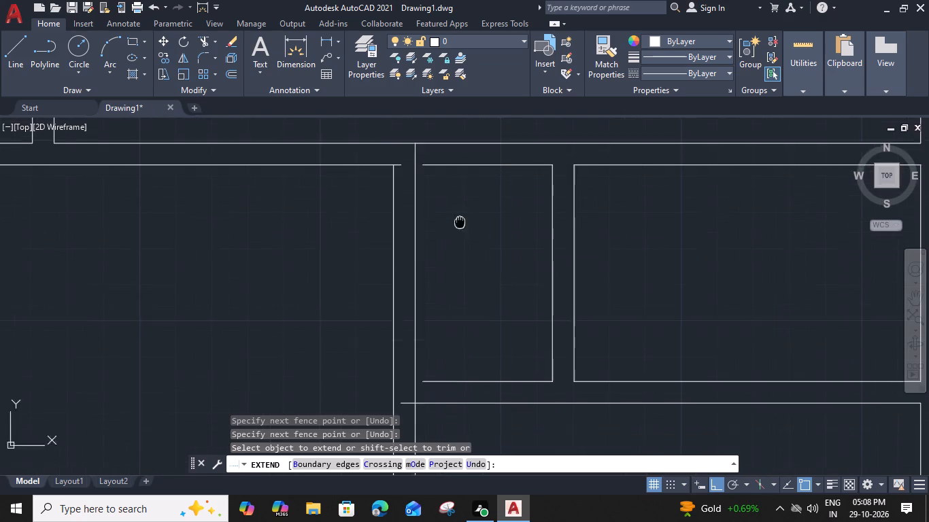
middle_drag(469, 194, 472, 178)
shift+click(479, 316)
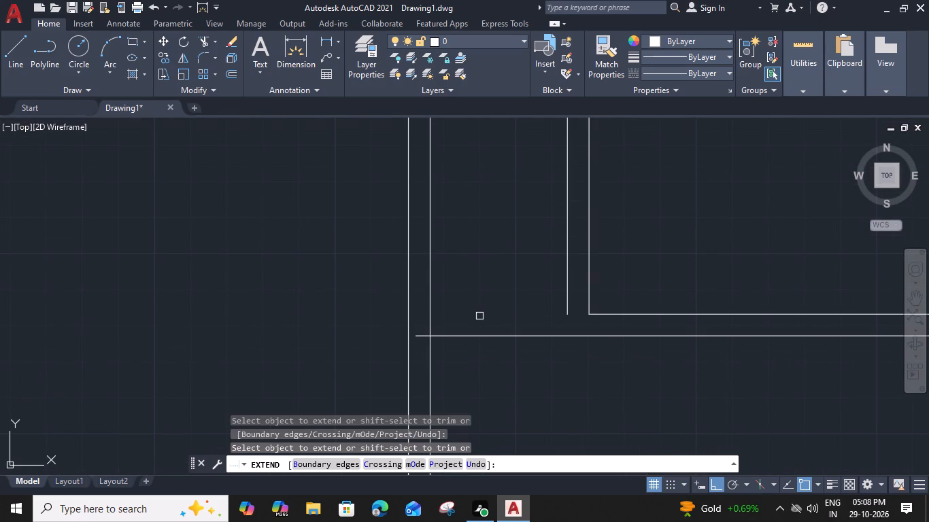
key(ctrl+z)
scroll(475, 271, up, 2)
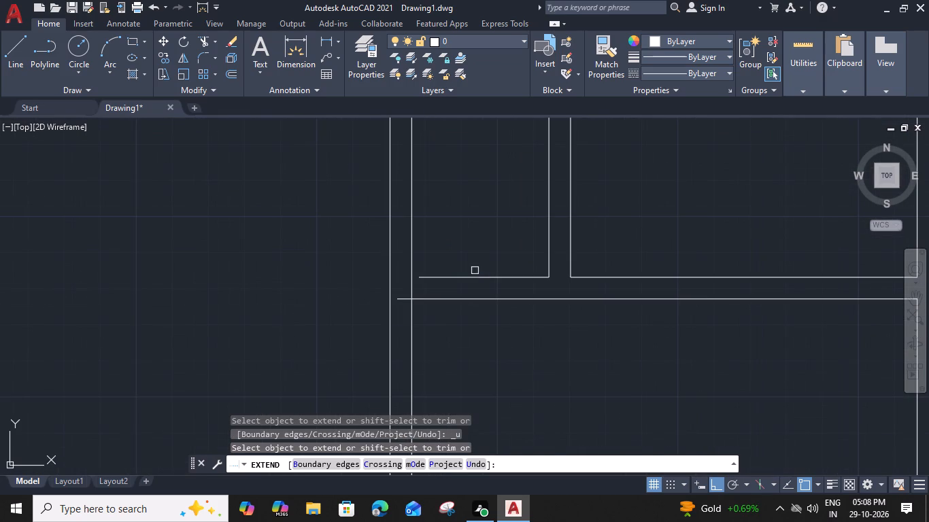
click(465, 275)
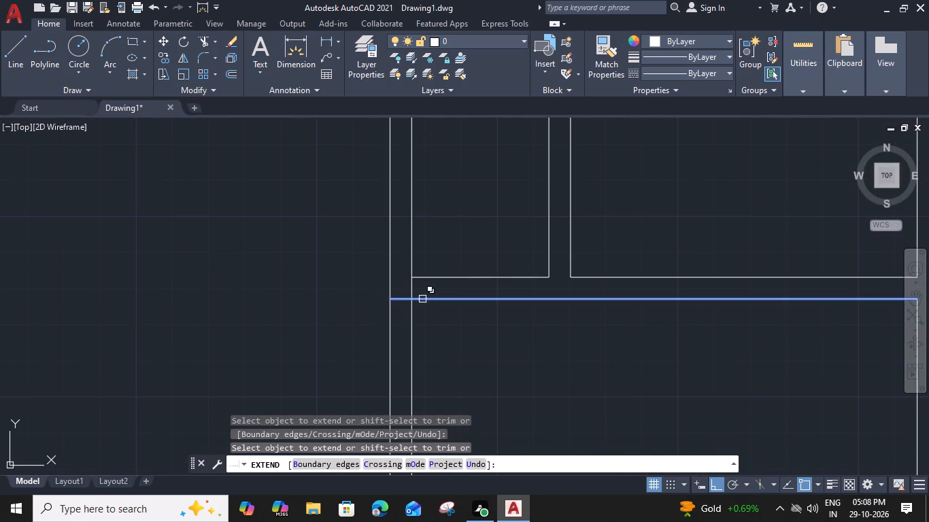
click(430, 299)
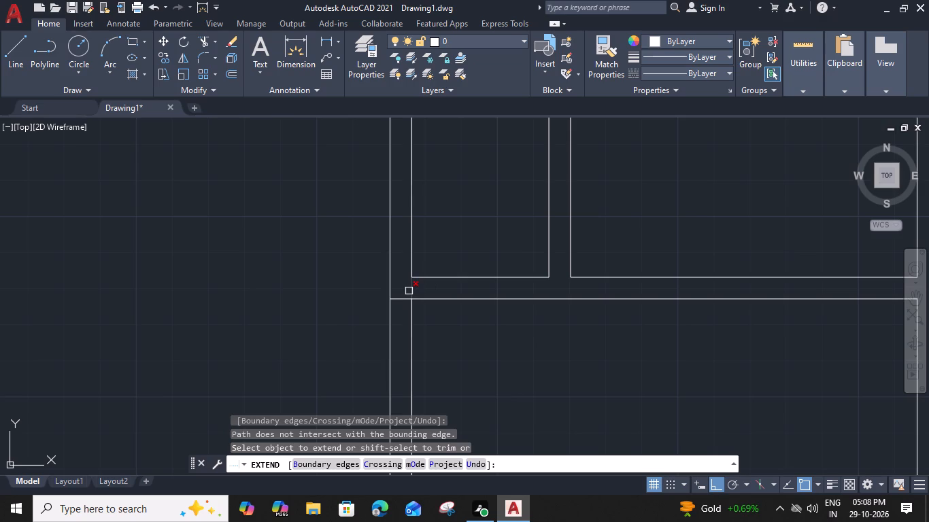
shift+click(410, 289)
Clean up the partition's junction with the second horizontal wall by extending its lower line to the partition and trimming the overlapping segments.
middle_drag(428, 260, 437, 366)
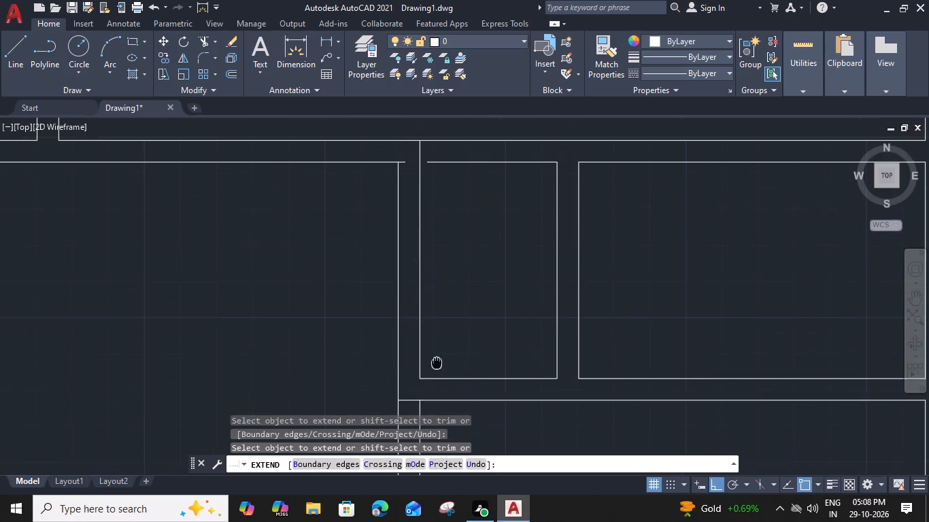
middle_drag(437, 366, 437, 370)
click(439, 173)
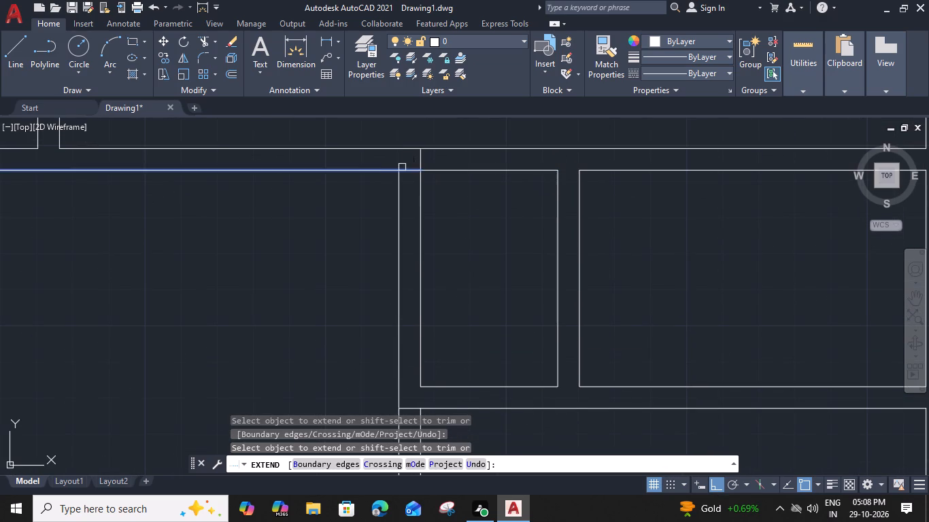
shift+click(404, 169)
shift+click(420, 159)
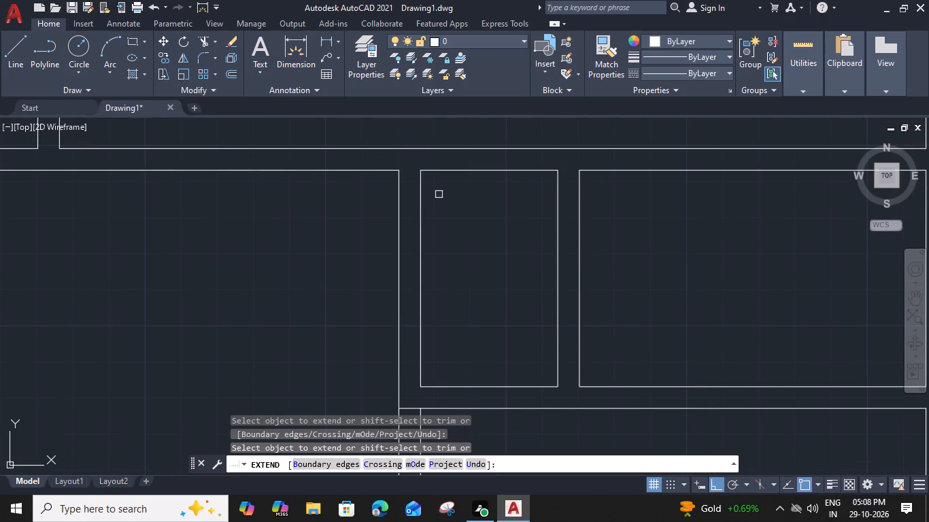
Trim the bottom wall's inner line between the partition's two lines.
scroll(452, 240, down, 3)
middle_drag(461, 247, 464, 133)
scroll(460, 241, down, 1)
scroll(442, 194, up, 4)
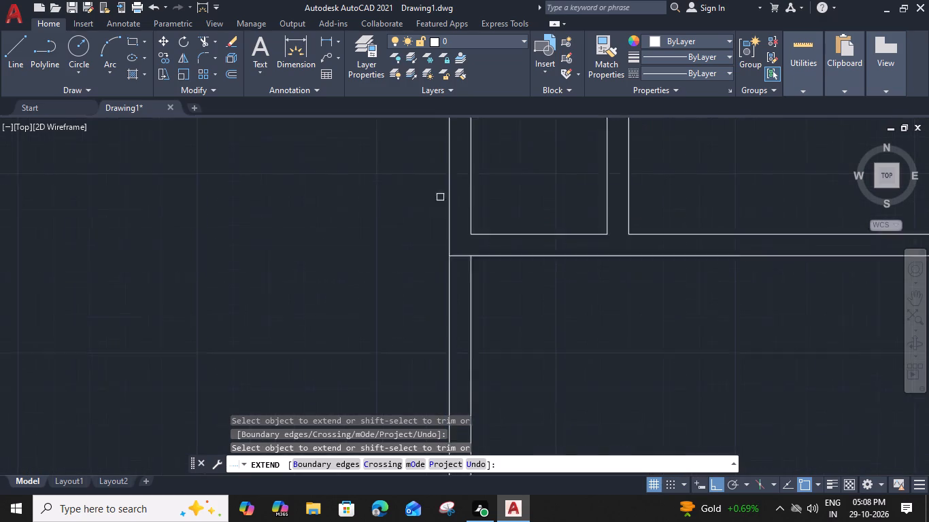
shift+click(475, 288)
shift+scroll(474, 287, down, 4)
middle_drag(509, 333, 501, 209)
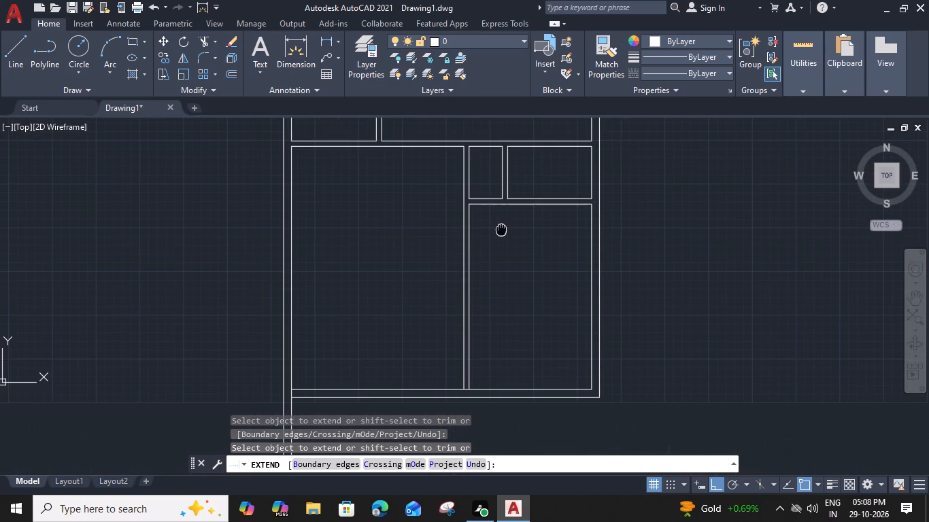
middle_drag(501, 209, 501, 201)
scroll(467, 351, up, 3)
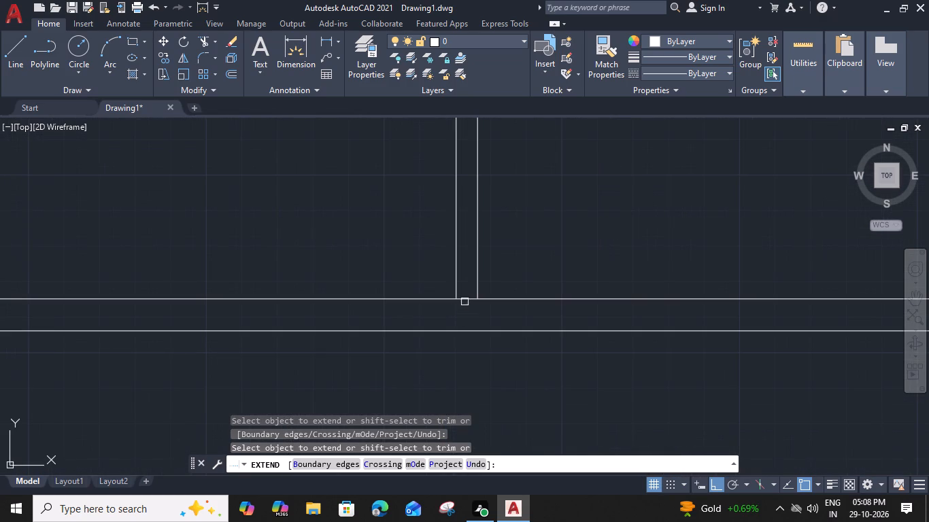
shift+click(464, 300)
scroll(464, 300, down, 2)
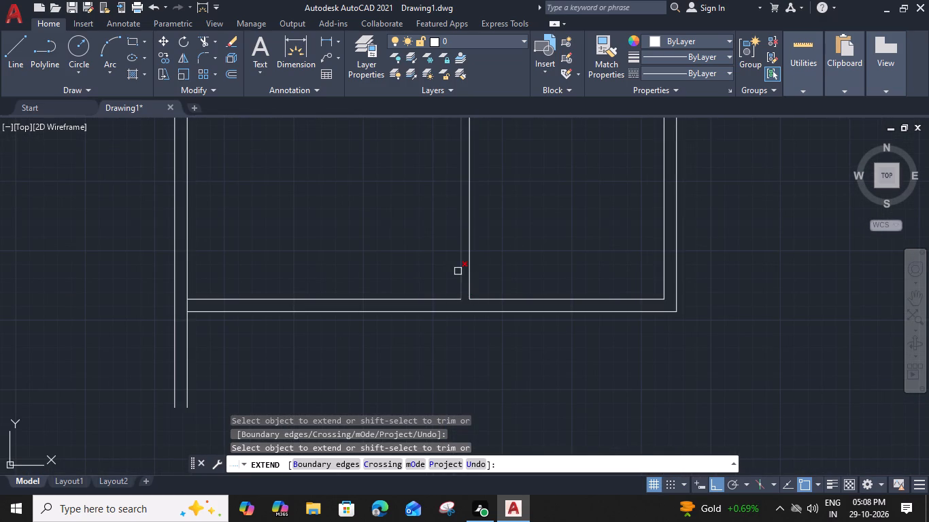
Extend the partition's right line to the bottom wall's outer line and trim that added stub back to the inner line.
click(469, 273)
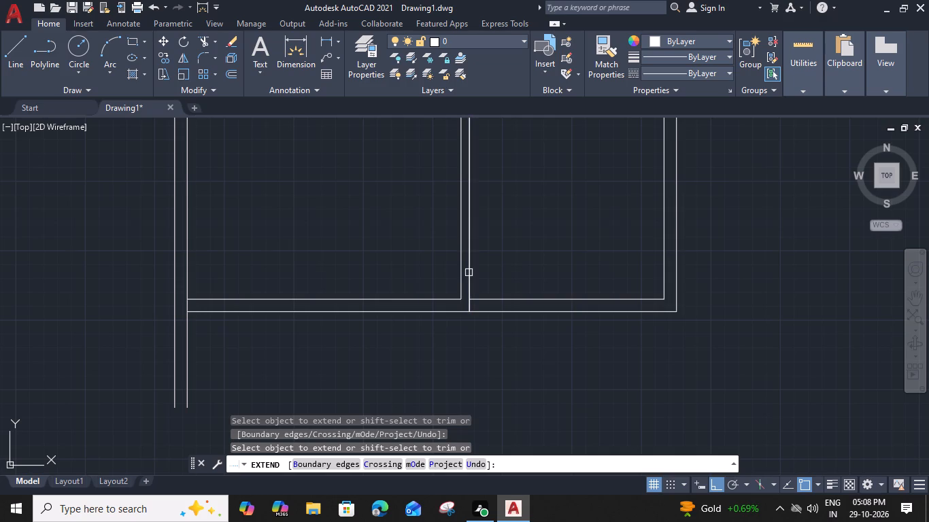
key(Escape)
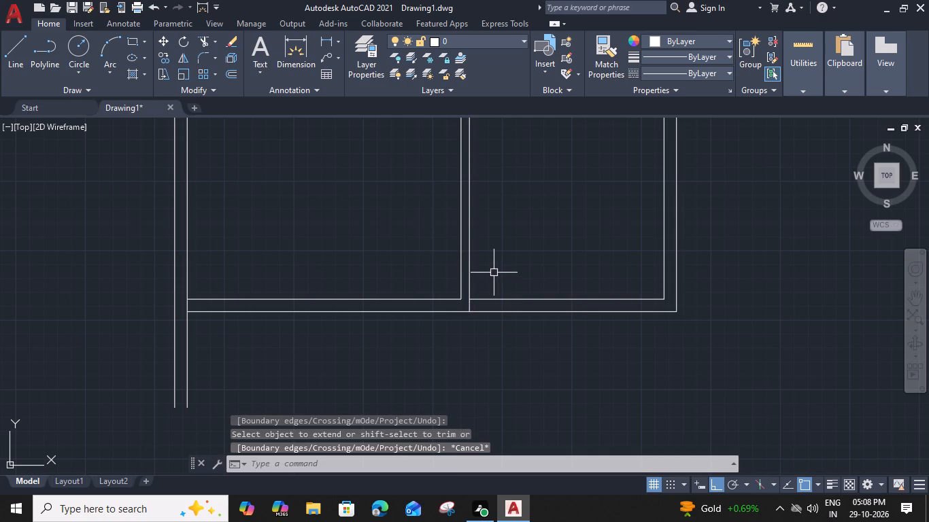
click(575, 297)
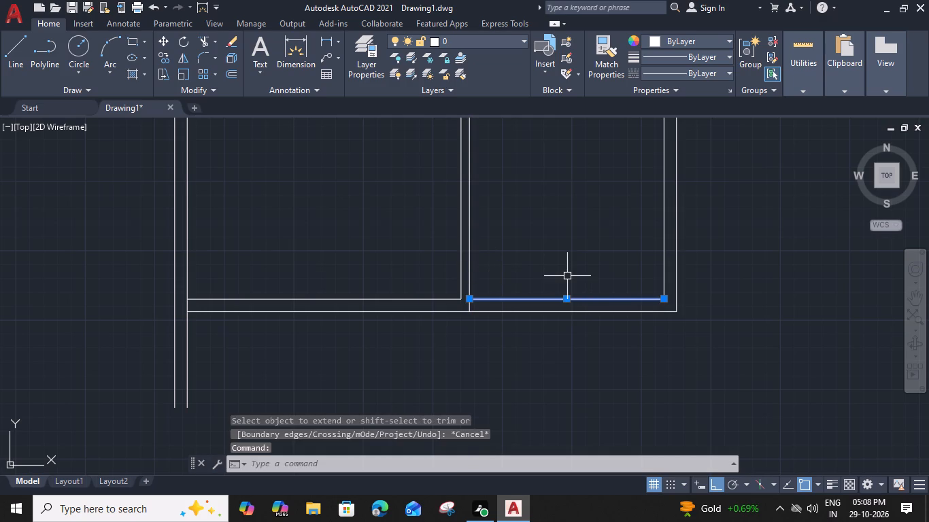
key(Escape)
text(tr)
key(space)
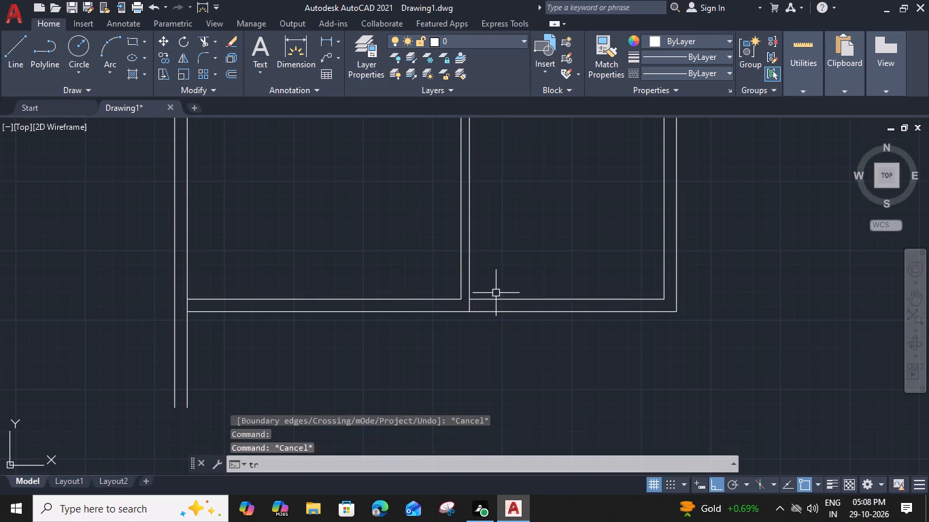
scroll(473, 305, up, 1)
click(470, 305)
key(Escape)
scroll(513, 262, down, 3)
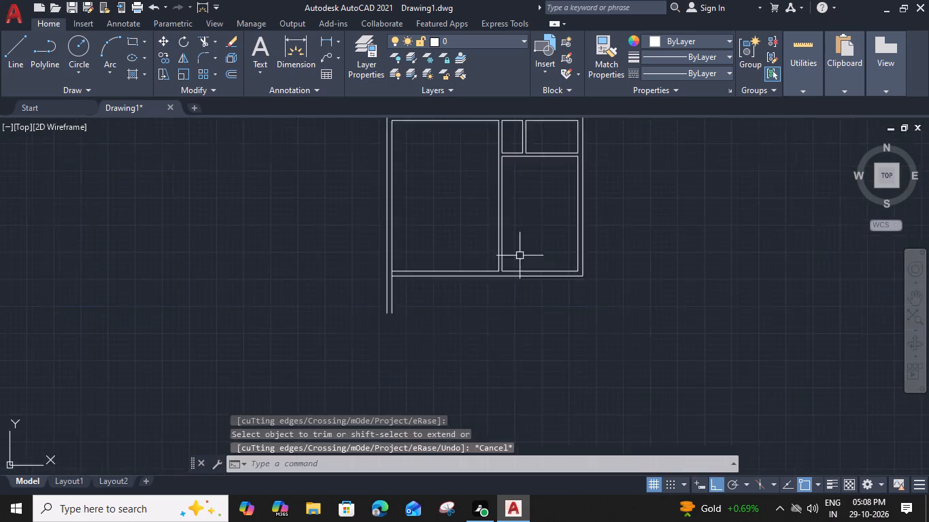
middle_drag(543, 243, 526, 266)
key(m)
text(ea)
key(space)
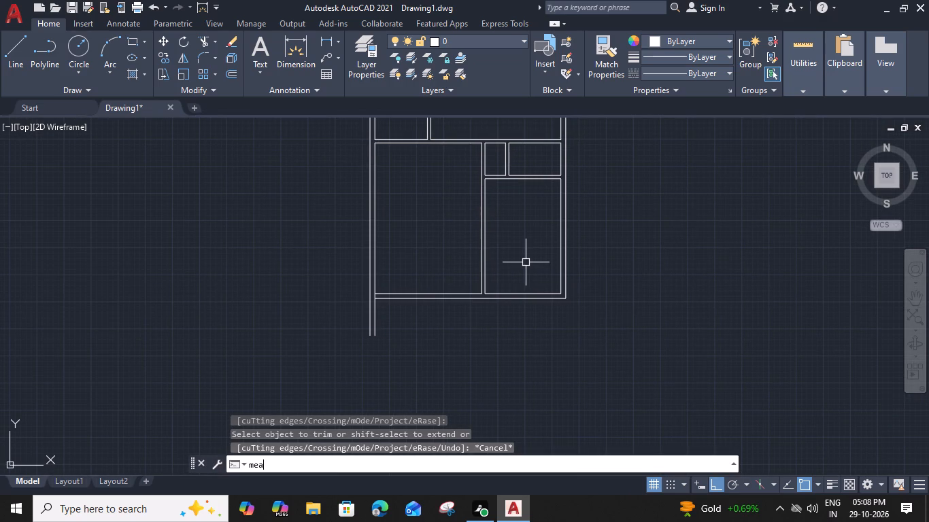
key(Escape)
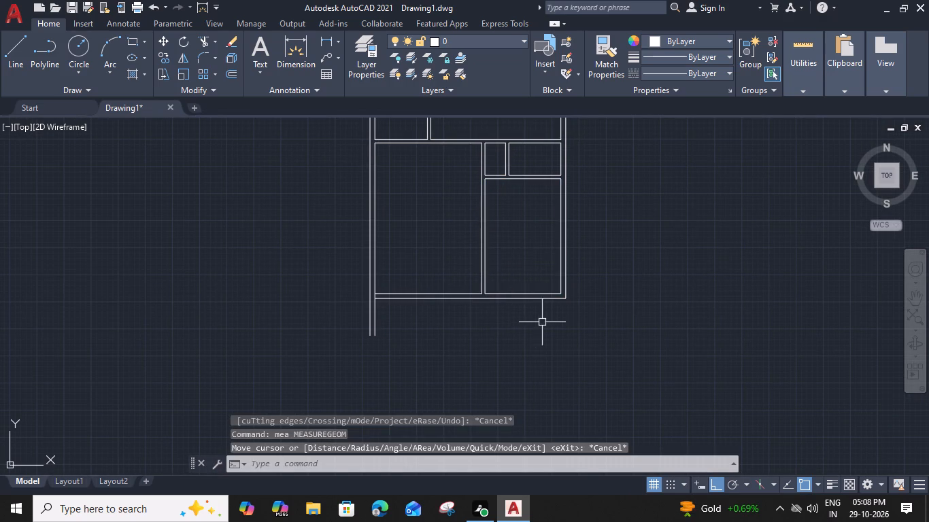
Offset the bottom wall's outer line 6' downward.
click(538, 301)
key(o)
key(space)
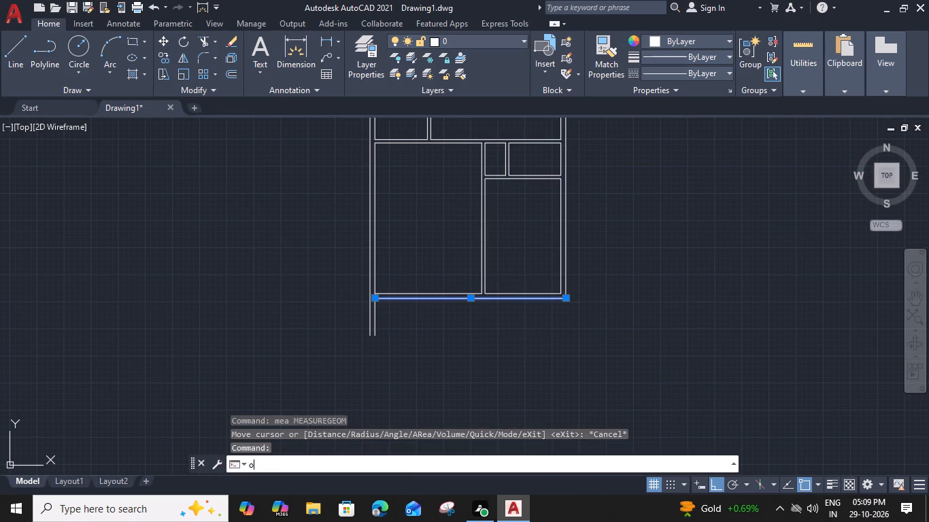
text(6')
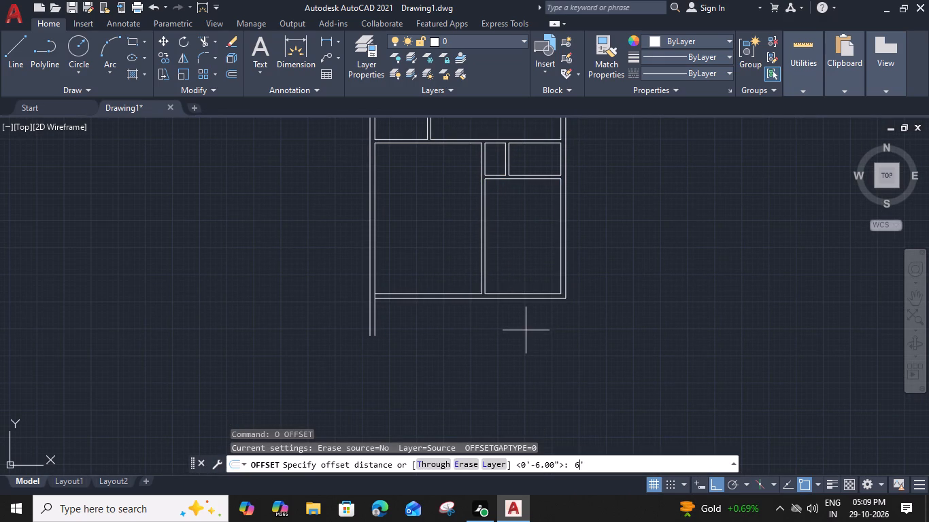
key(space)
click(527, 348)
key(Escape)
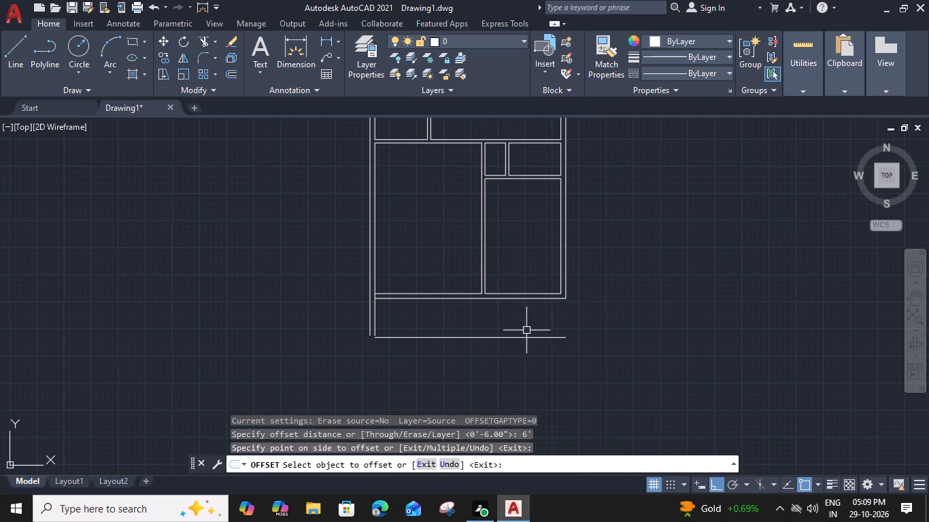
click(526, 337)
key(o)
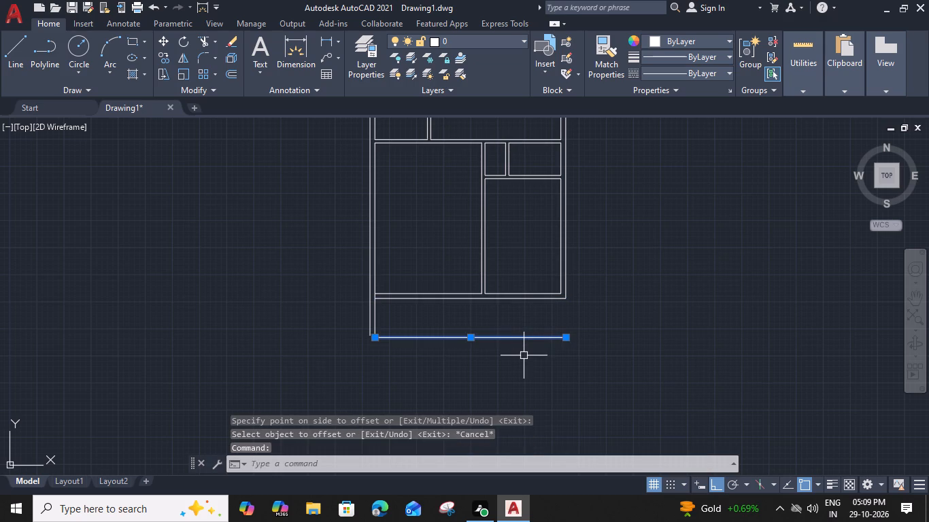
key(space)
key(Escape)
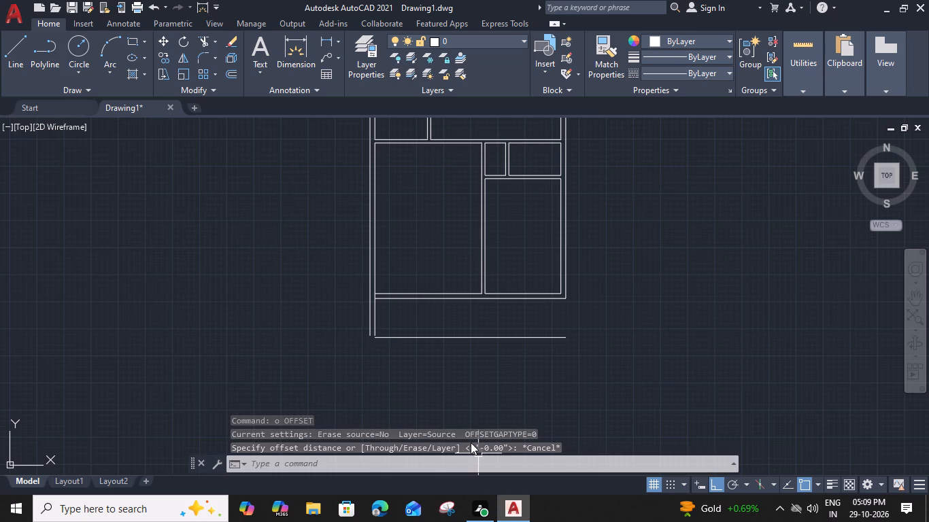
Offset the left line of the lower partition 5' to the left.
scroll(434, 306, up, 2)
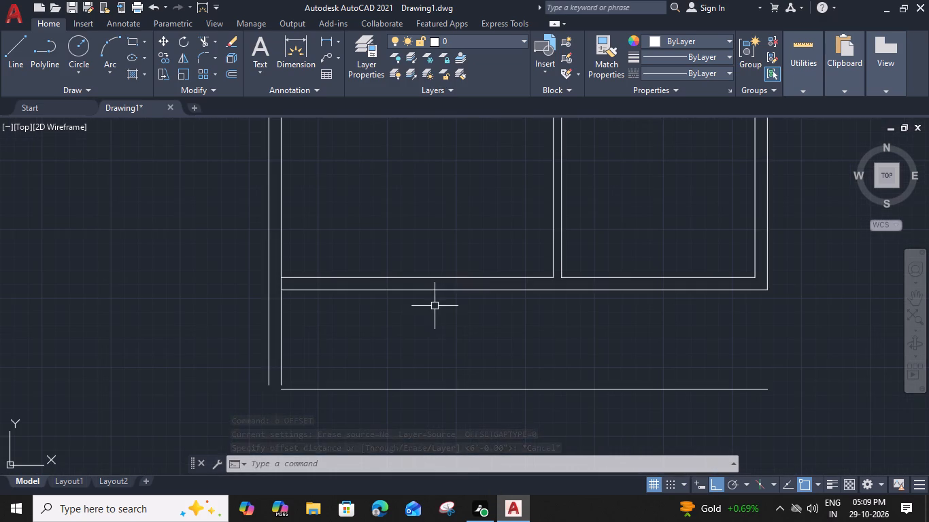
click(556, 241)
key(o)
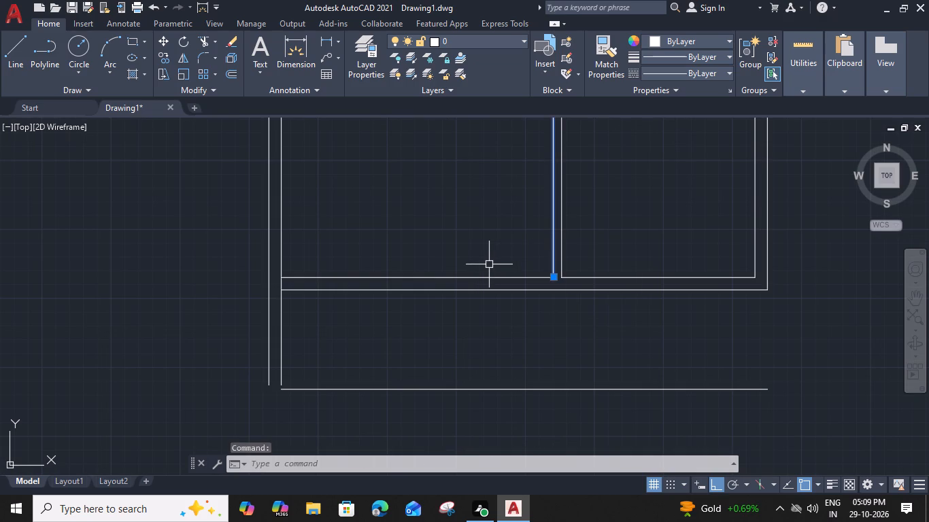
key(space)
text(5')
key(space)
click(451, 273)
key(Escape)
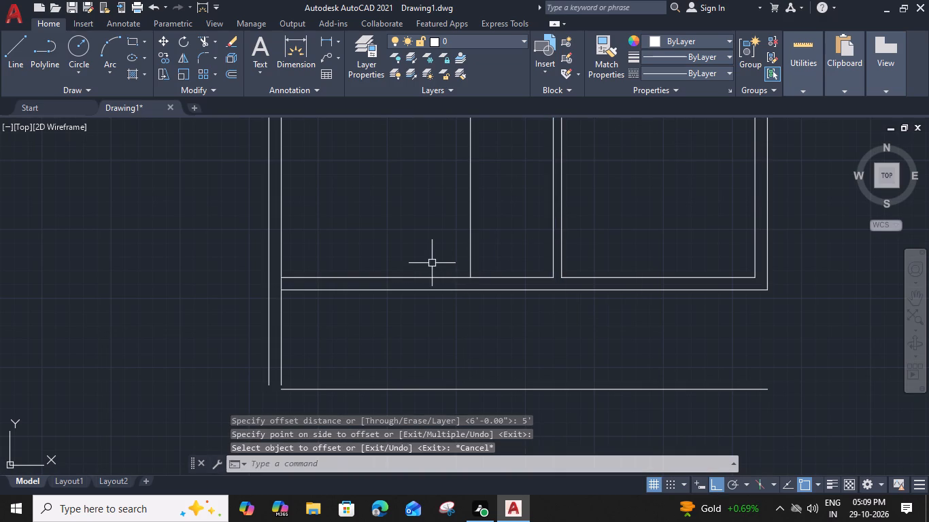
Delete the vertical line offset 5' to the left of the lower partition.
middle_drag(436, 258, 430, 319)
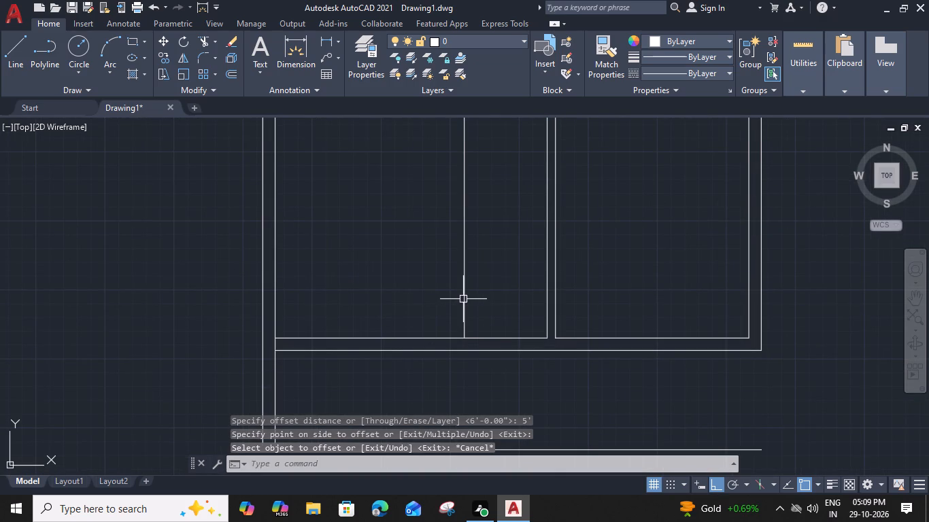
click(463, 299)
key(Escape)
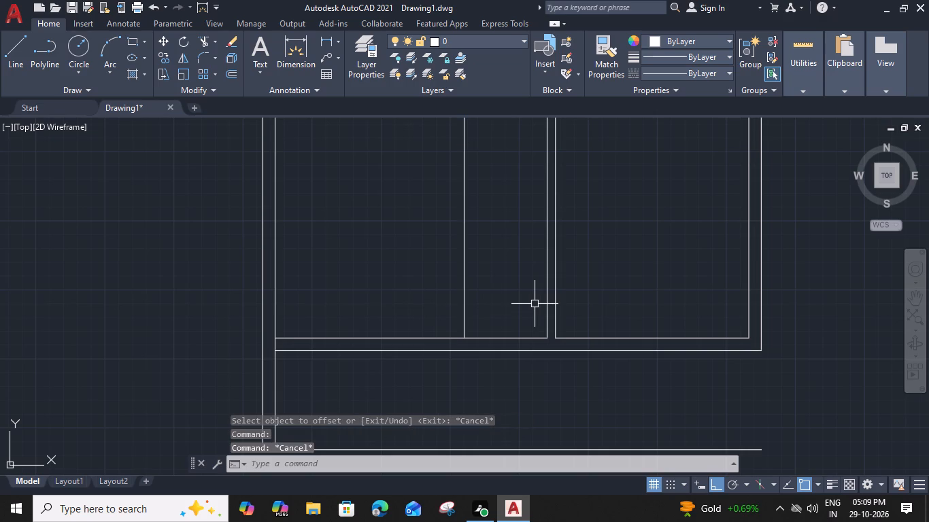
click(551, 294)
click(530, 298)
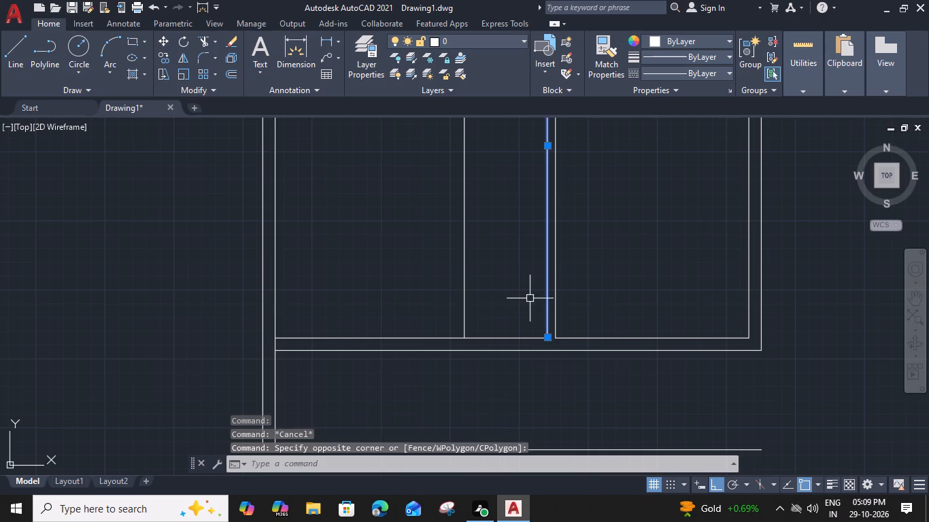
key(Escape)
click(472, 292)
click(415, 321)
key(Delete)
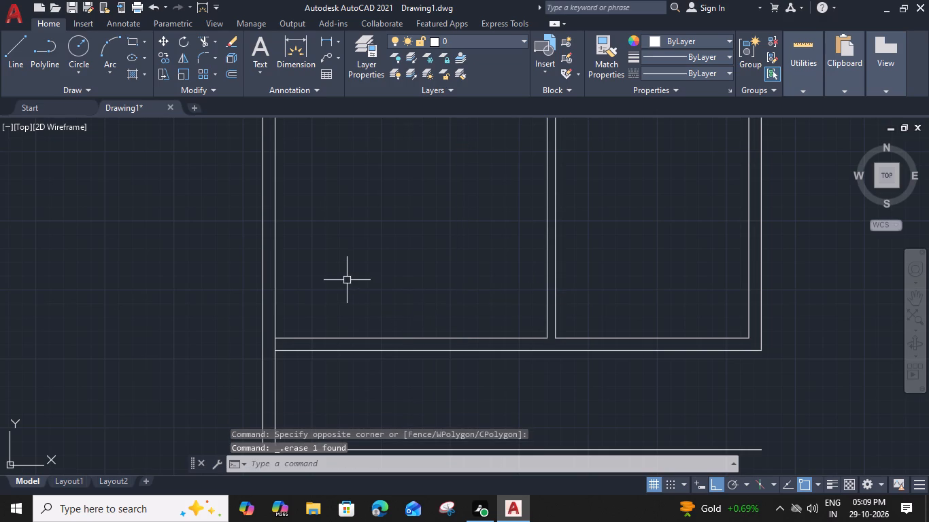
Trim the left wall's inner line between the bottom wall's lines and extend the bottom wall's outer line to the left wall's outer line.
middle_drag(352, 283, 400, 307)
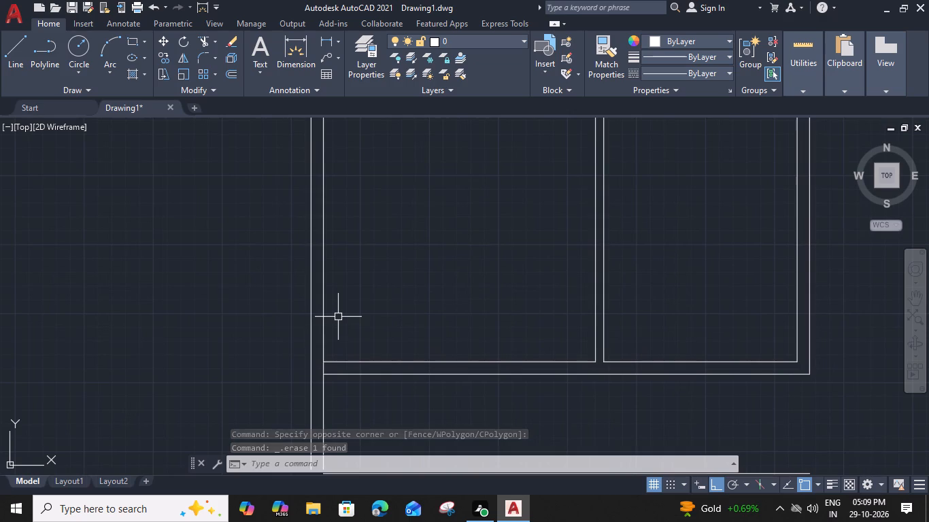
text(tr)
key(space)
scroll(327, 360, up, 2)
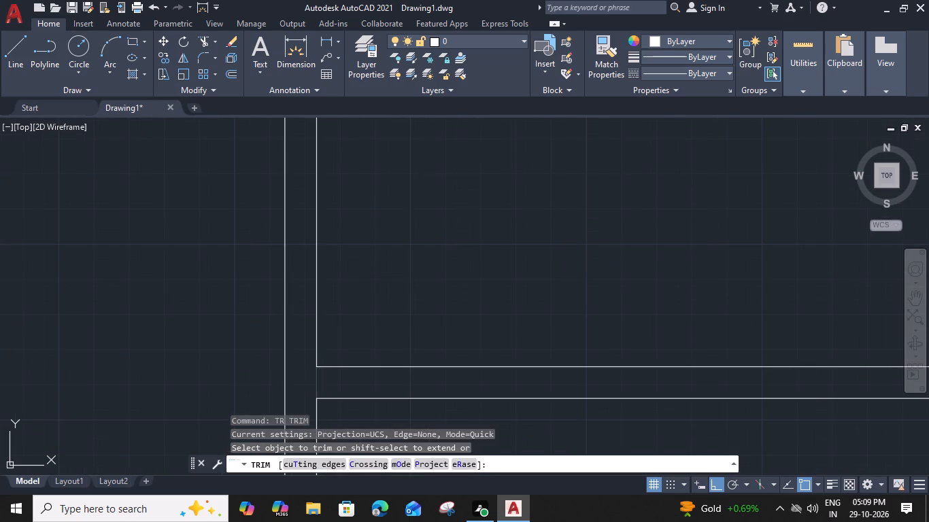
click(316, 381)
scroll(317, 377, down, 2)
shift+click(341, 387)
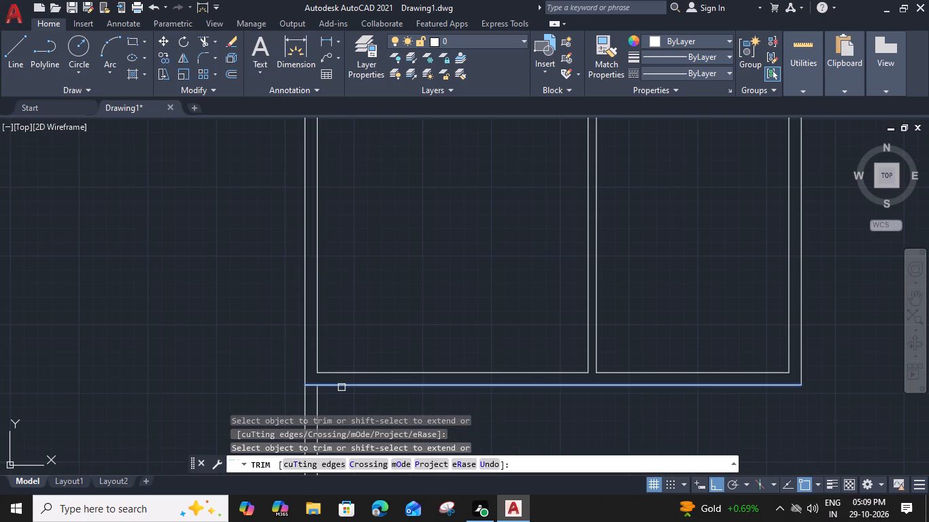
Offset the bottom wall's inner line in the lower-left room 12' upward.
key(Escape)
click(318, 335)
middle_drag(370, 330, 355, 354)
key(Escape)
click(363, 395)
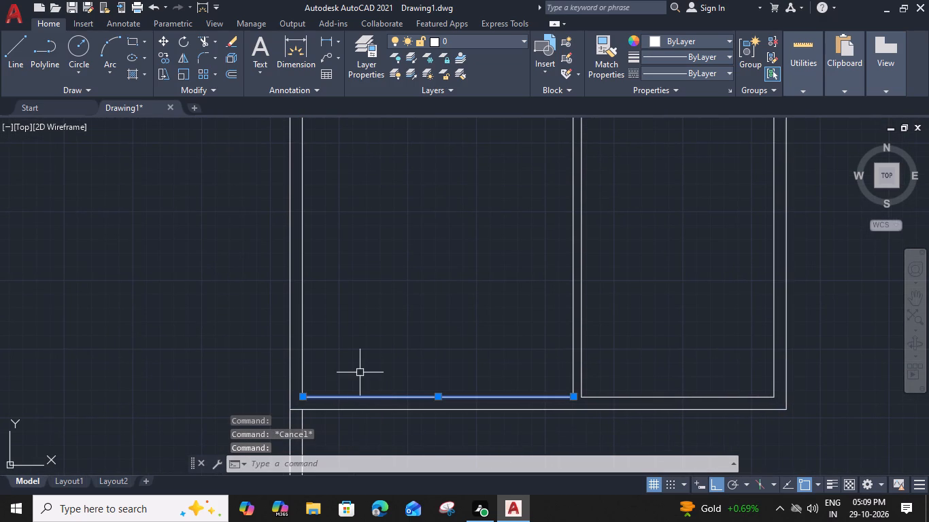
text(o)
key(space)
text(12')
key(space)
click(356, 321)
middle_drag(363, 300, 356, 338)
key(Escape)
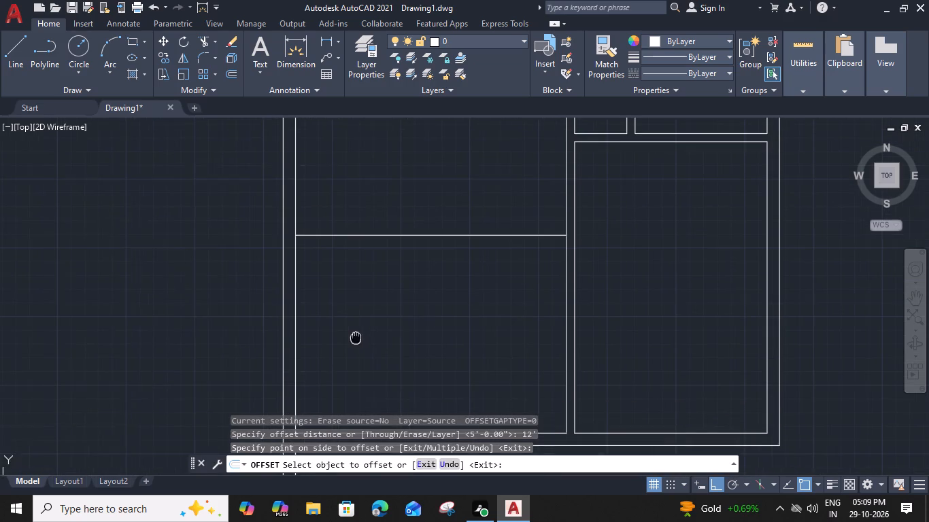
key(Escape)
Offset the new horizontal line across the lower-left room 6" upward to form an interior wall.
click(445, 239)
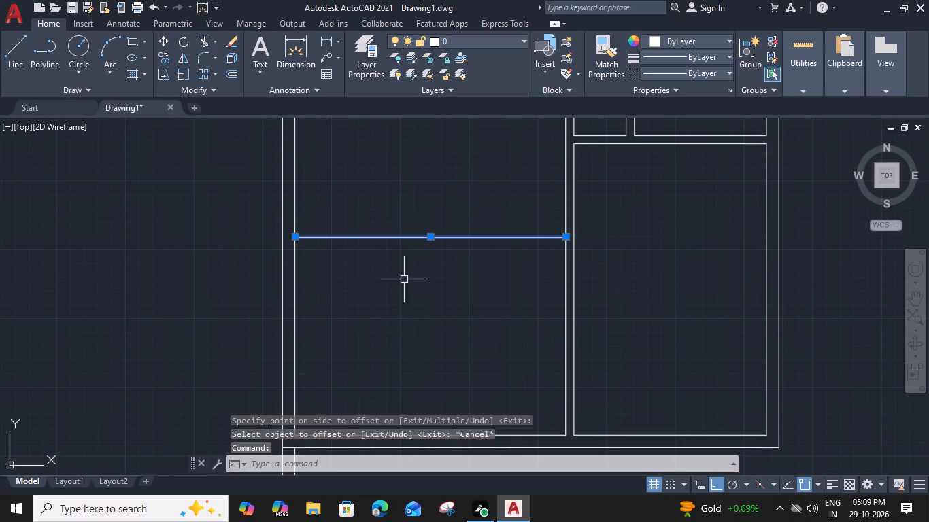
text(o)
key(space)
text(6")
key(Return)
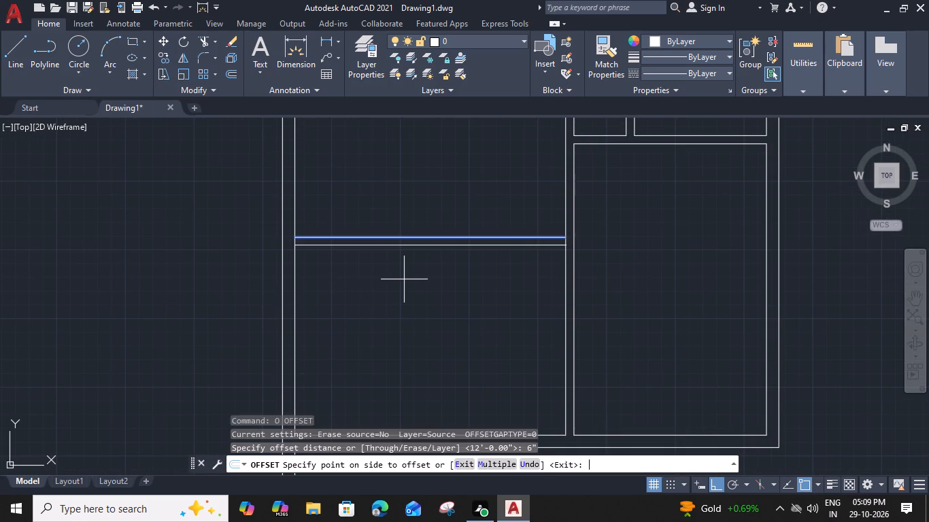
click(404, 162)
key(Escape)
Trim the vertical wall lines between the new horizontal partition's two lines at both of its ends.
scroll(394, 294, down, 1)
middle_drag(394, 294, 390, 275)
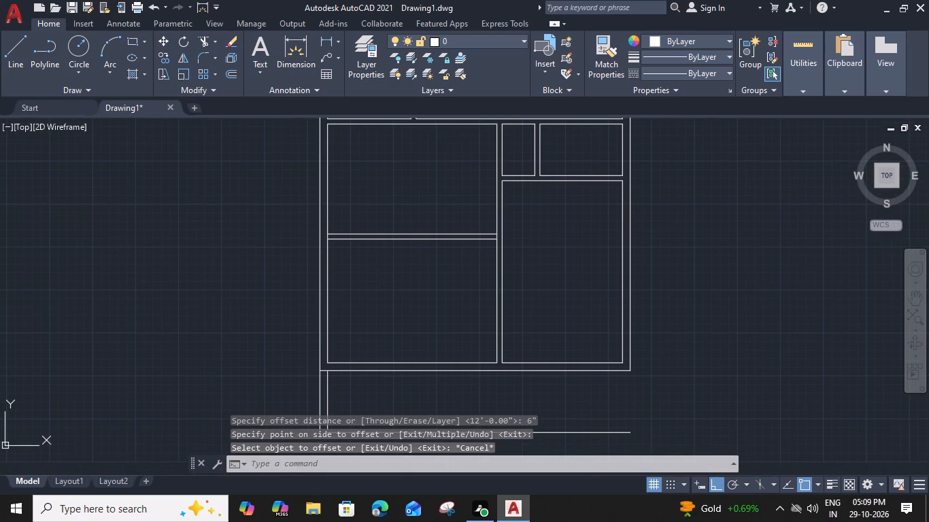
scroll(321, 284, up, 1)
key(t)
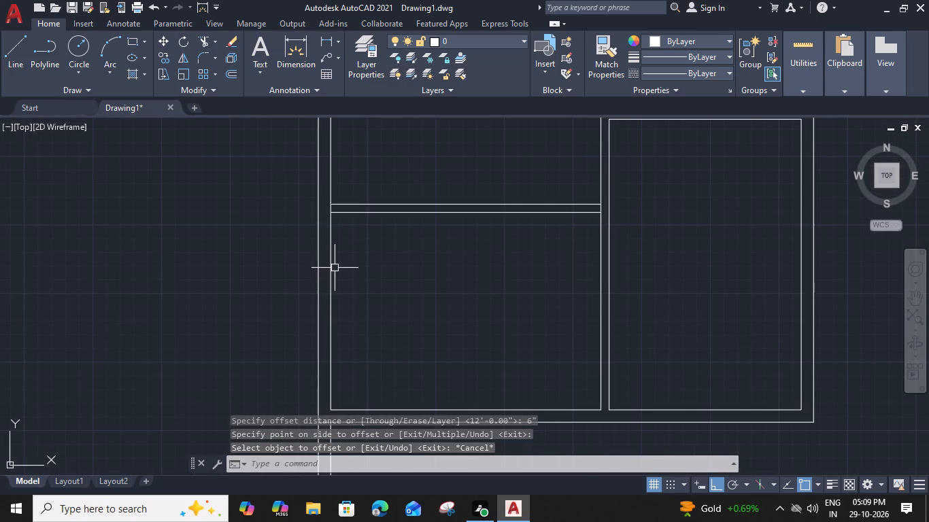
key(r)
key(space)
scroll(310, 195, up, 1)
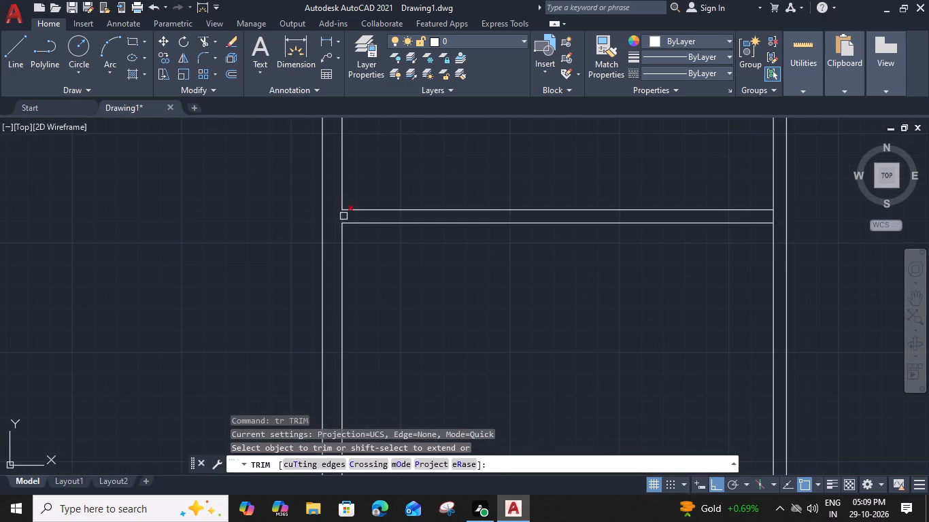
click(343, 216)
scroll(343, 216, down, 1)
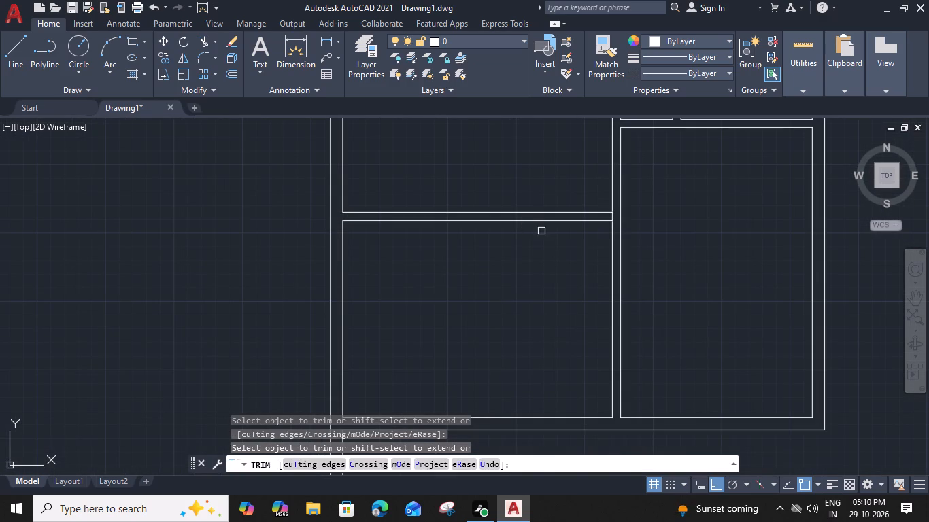
scroll(620, 217, up, 2)
click(607, 213)
scroll(607, 213, down, 2)
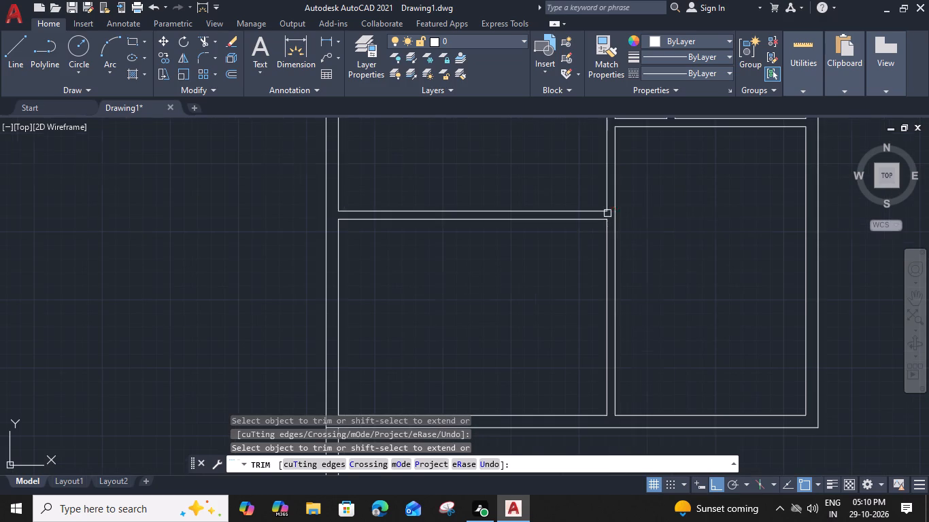
key(Escape)
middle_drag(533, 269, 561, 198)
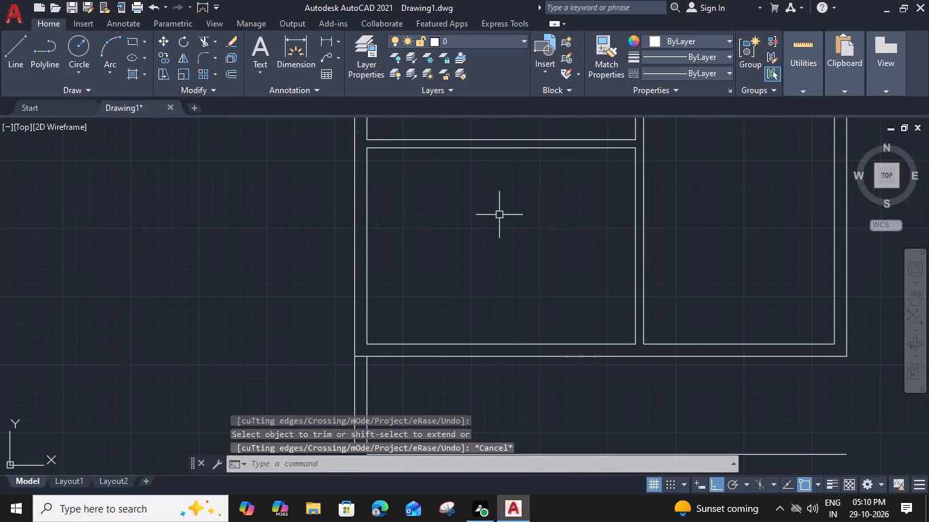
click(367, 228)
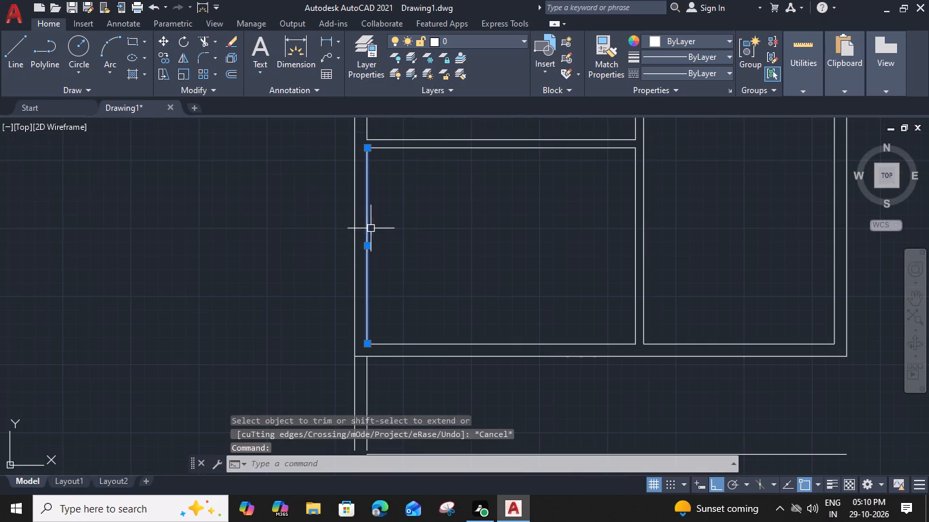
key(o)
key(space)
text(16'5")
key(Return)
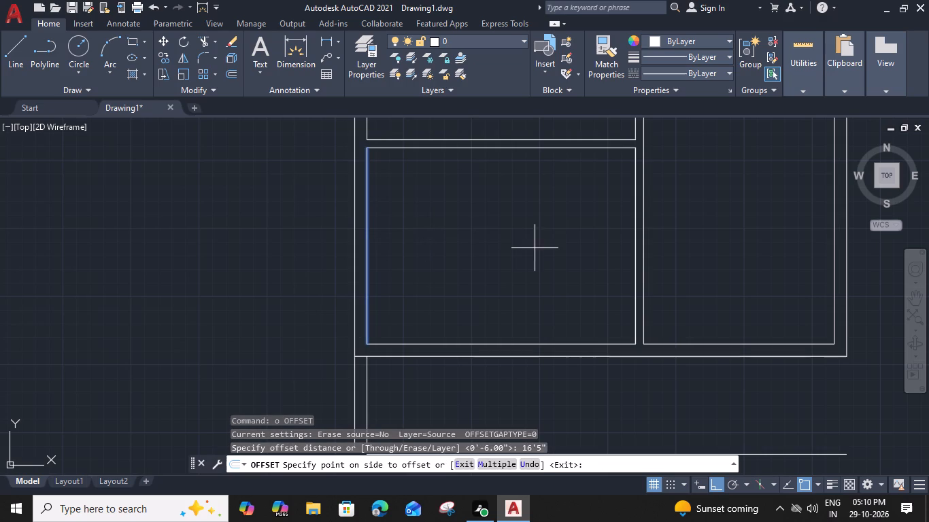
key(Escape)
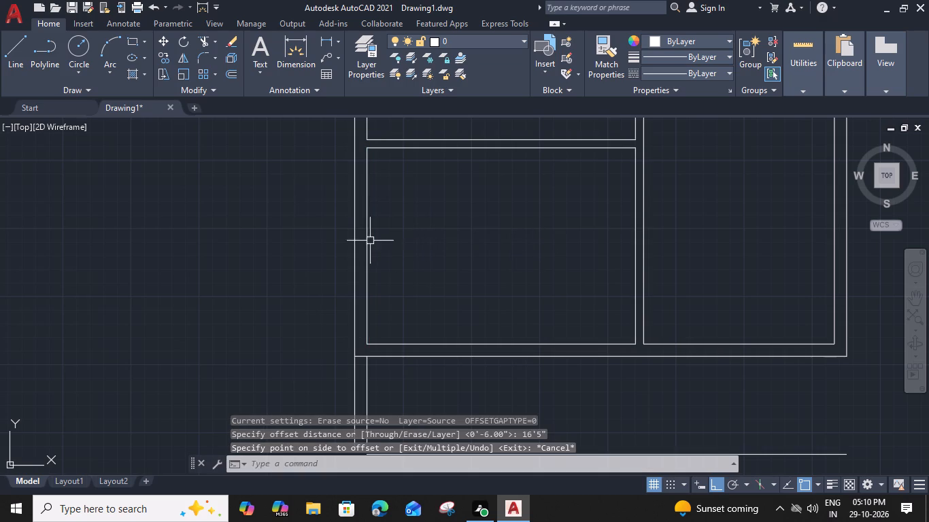
Measure the lower-left room's width and depth.
key(m)
text(ea)
key(space)
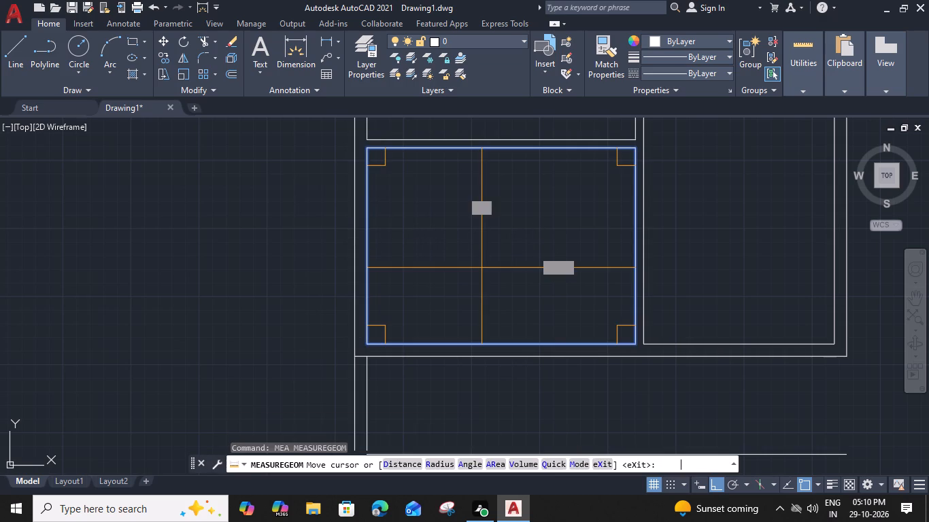
key(Escape)
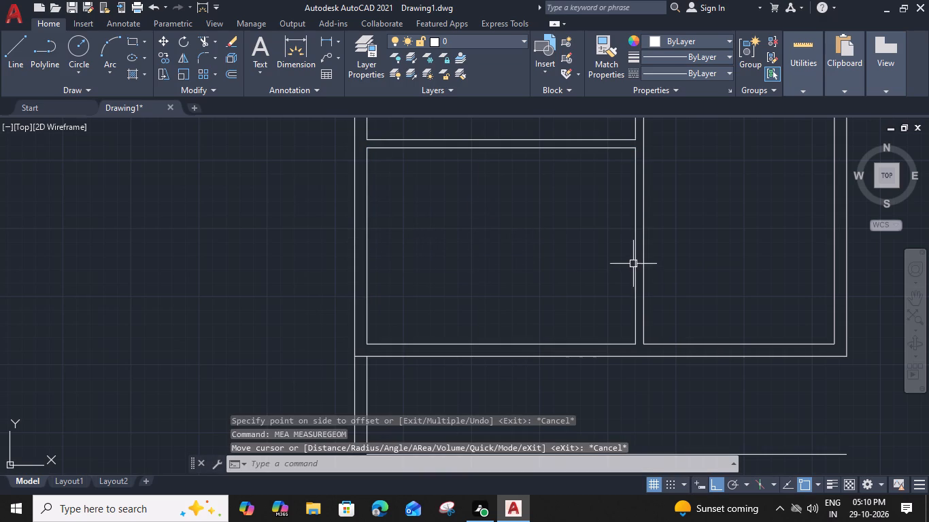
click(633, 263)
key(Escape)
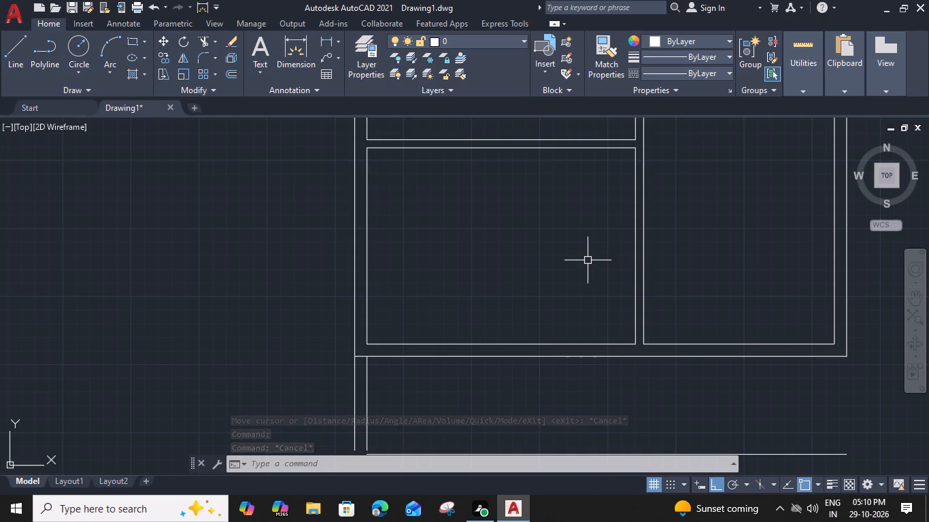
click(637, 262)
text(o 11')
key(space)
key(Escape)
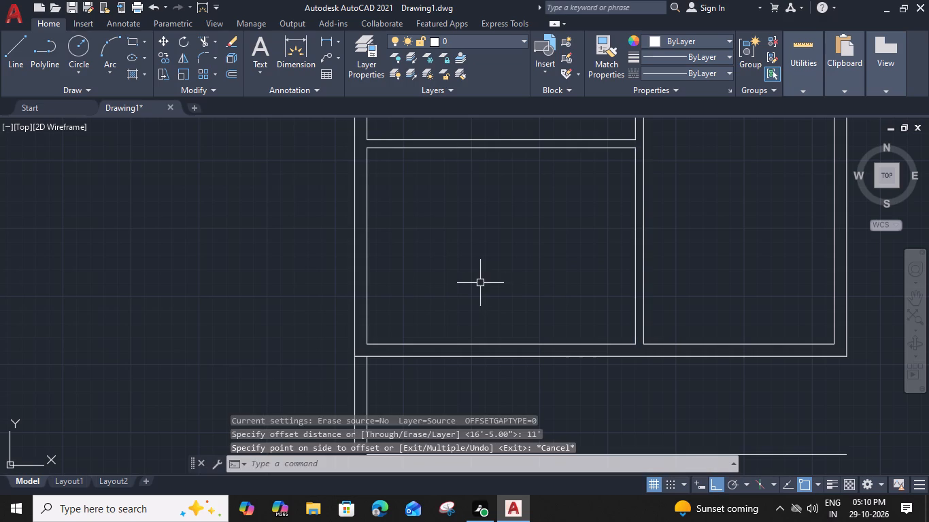
Offset the lower-left room's right wall line 5' to the left.
click(633, 316)
text(o)
key(space)
text(5')
key(space)
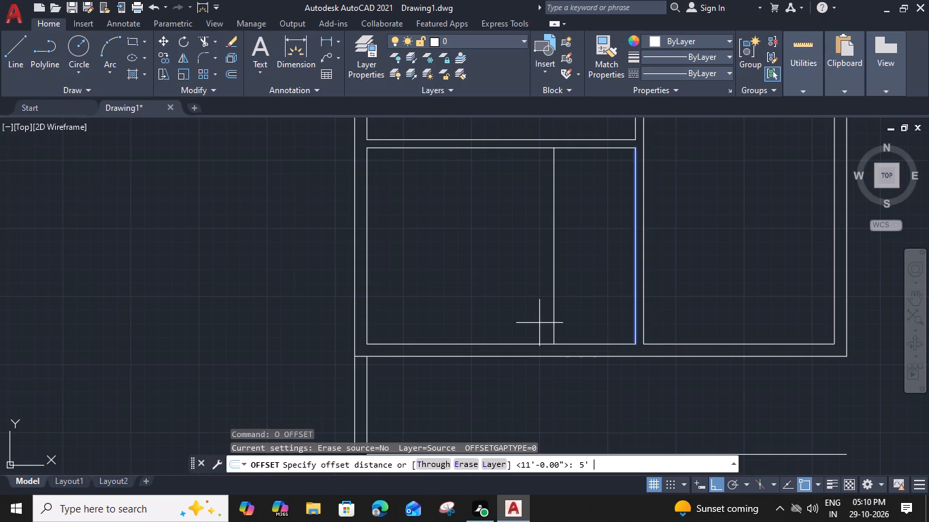
click(526, 323)
key(Escape)
Offset the new vertical line in the lower-left room 6" to the left to form a partition.
click(554, 315)
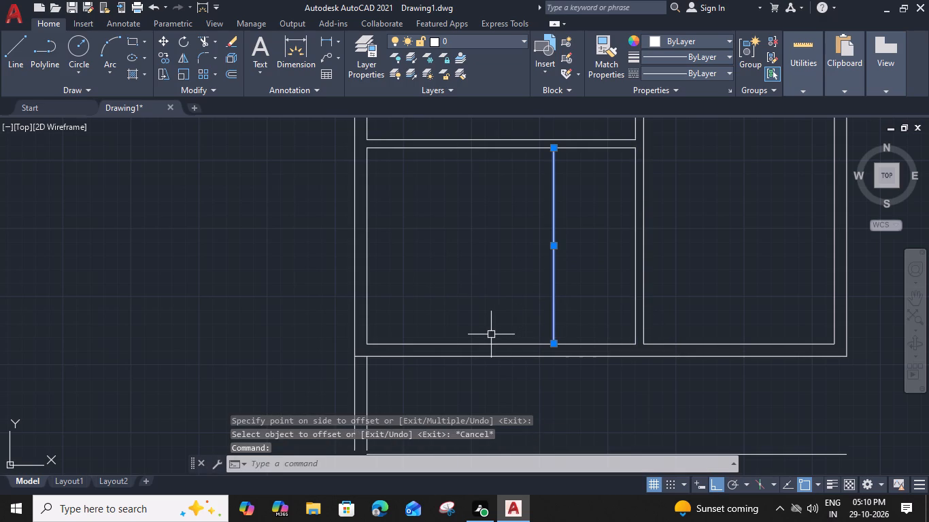
key(o)
key(space)
text(5)
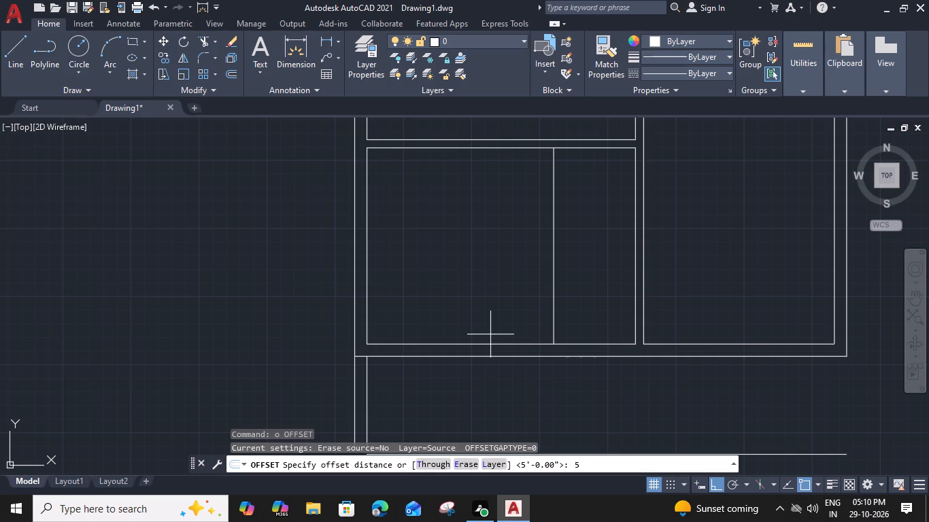
key(BackSpace)
text(6")
key(Return)
click(460, 334)
key(Escape)
Trim the bottom wall's inner line between the new vertical partition's two lines.
middle_drag(542, 288, 526, 290)
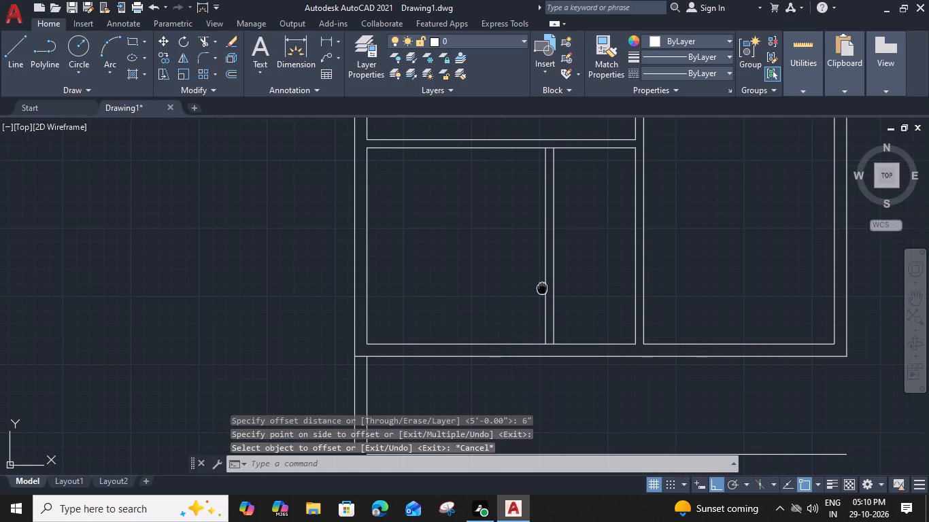
middle_drag(526, 290, 507, 293)
key(t)
key(r)
key(space)
scroll(519, 348, up, 2)
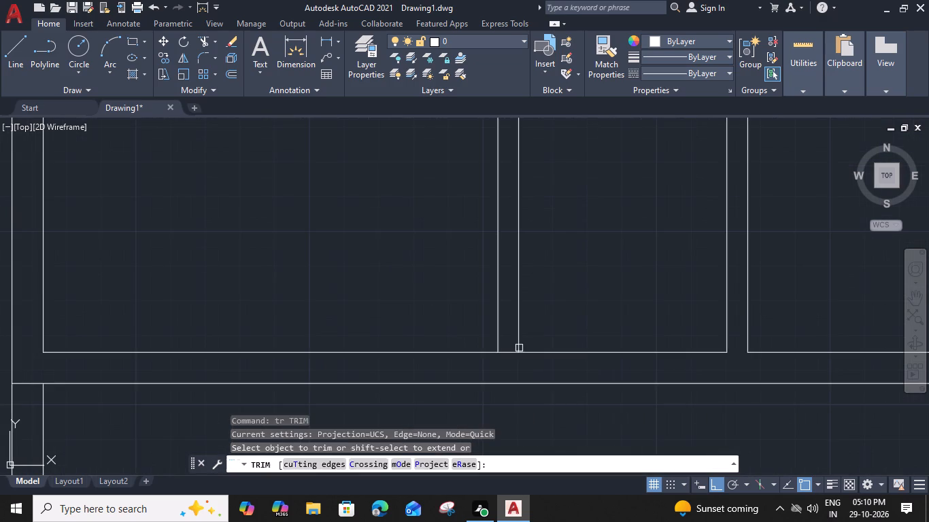
click(508, 354)
scroll(508, 351, down, 2)
key(Escape)
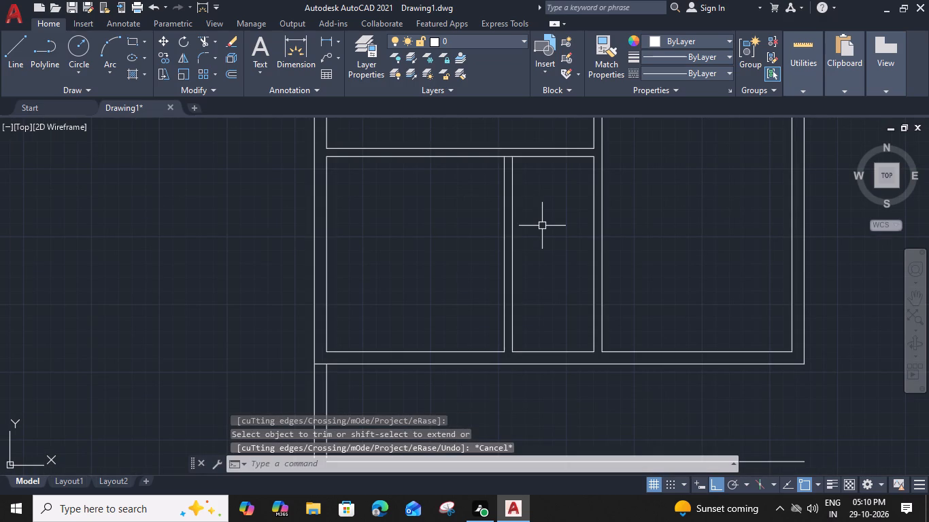
Measure the width and depth of the lower-left room beside the new vertical partition.
middle_drag(542, 226, 564, 235)
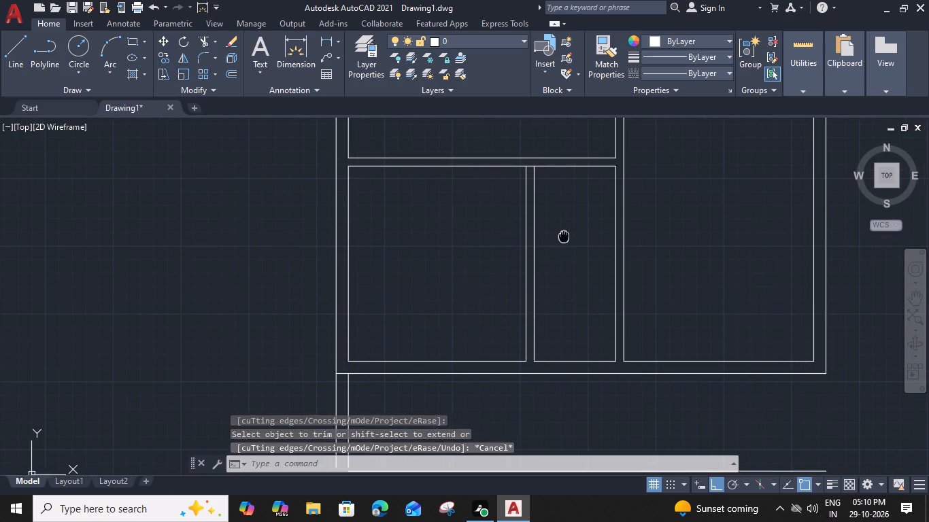
middle_drag(564, 235, 564, 235)
key(m)
text(ea)
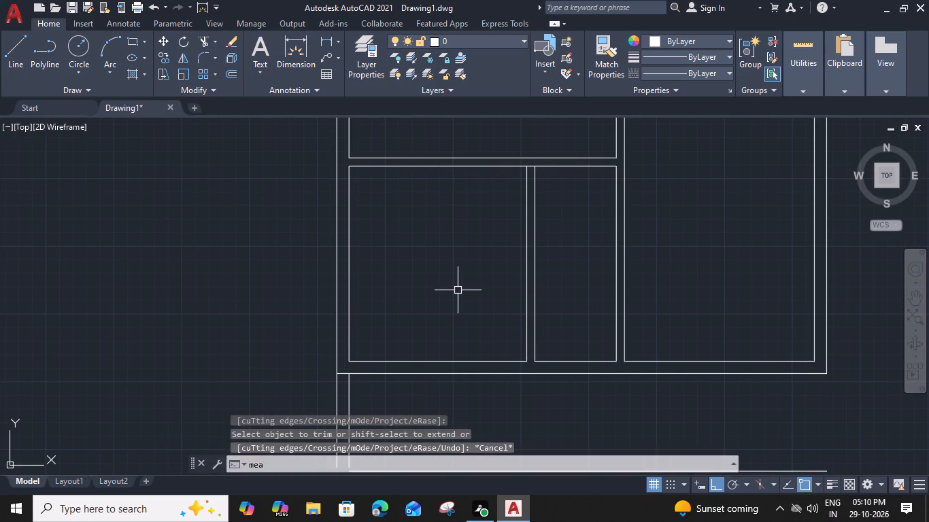
key(space)
key(Escape)
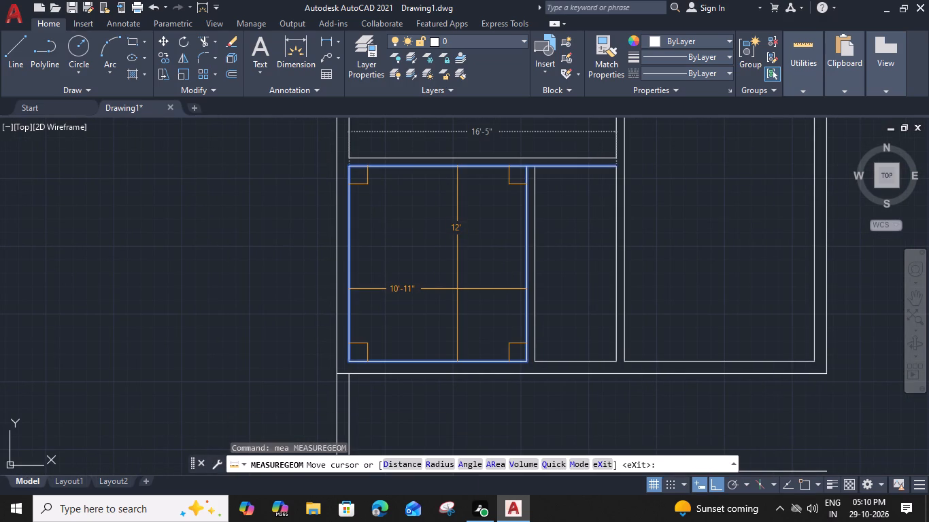
Measure the strip between the bottom wall and the line below it.
middle_drag(465, 282, 472, 288)
scroll(637, 291, down, 1)
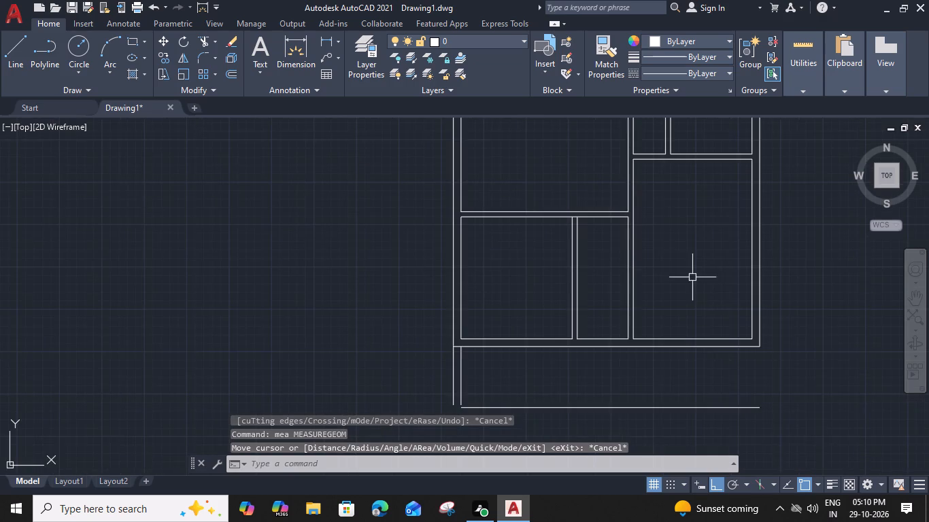
middle_drag(696, 283, 635, 283)
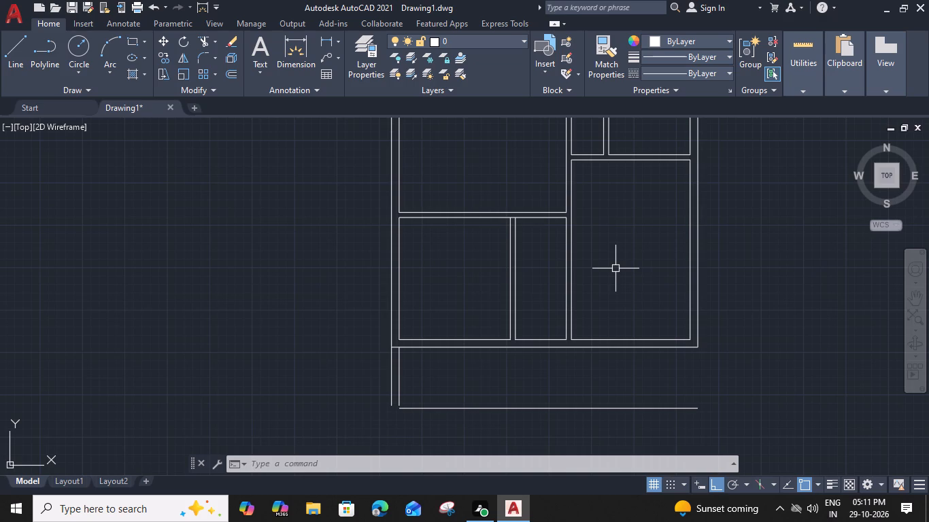
text(mea)
key(space)
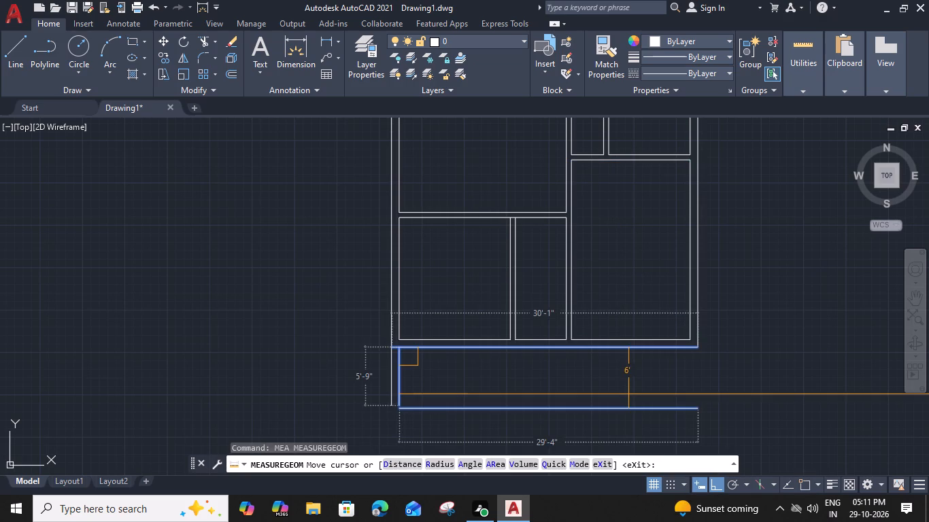
key(Escape)
Measure the width and depth of the room directly above the new horizontal partition.
middle_drag(620, 368, 662, 347)
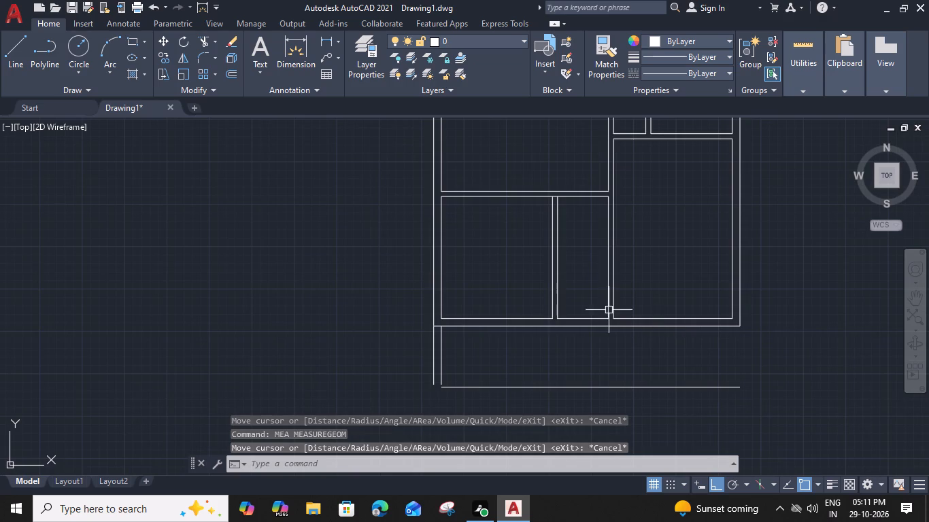
scroll(581, 264, down, 1)
middle_drag(581, 264, 573, 282)
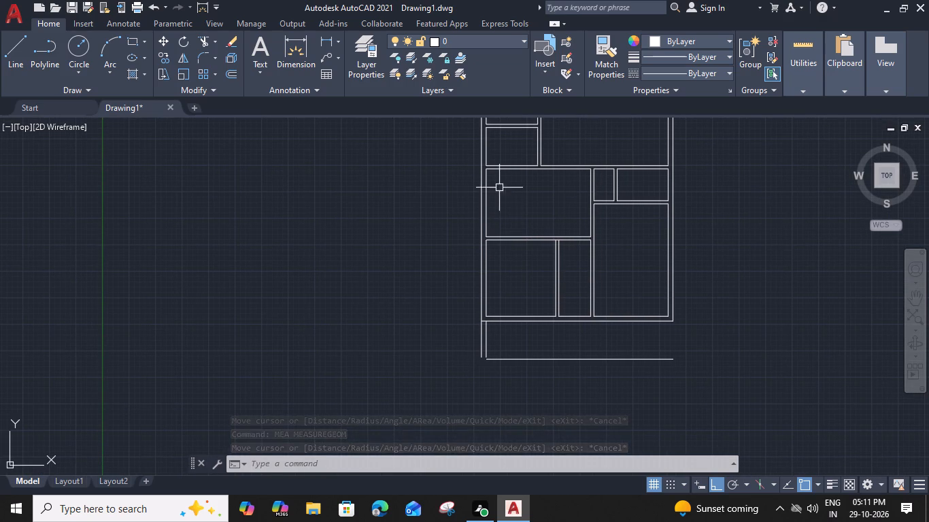
text(mea)
key(space)
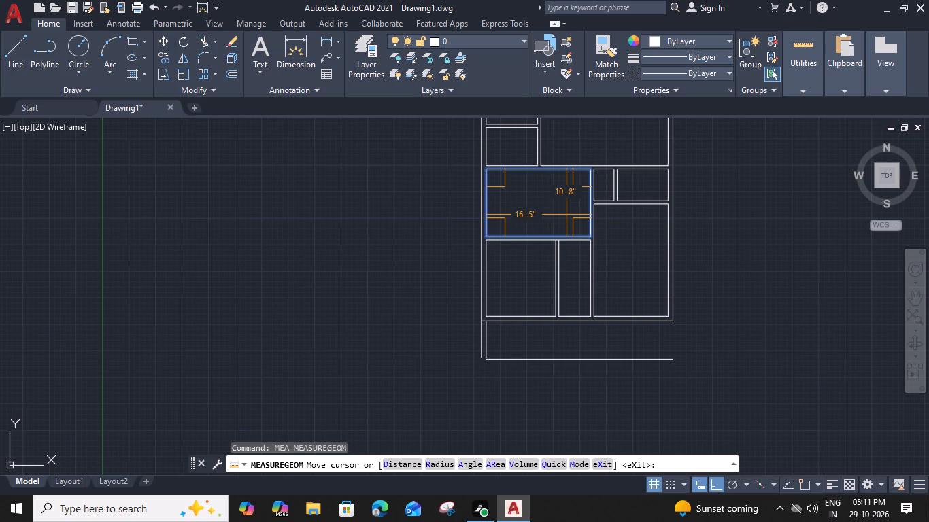
key(Escape)
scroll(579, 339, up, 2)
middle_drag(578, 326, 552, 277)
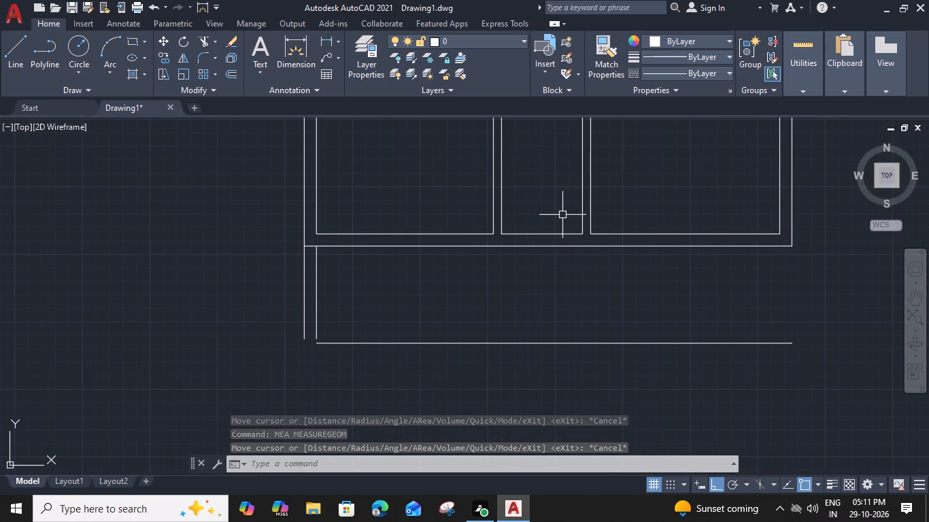
Extend both lines of the vertical partition between the middle and right rooms down to the lowest horizontal line.
text(ex)
key(space)
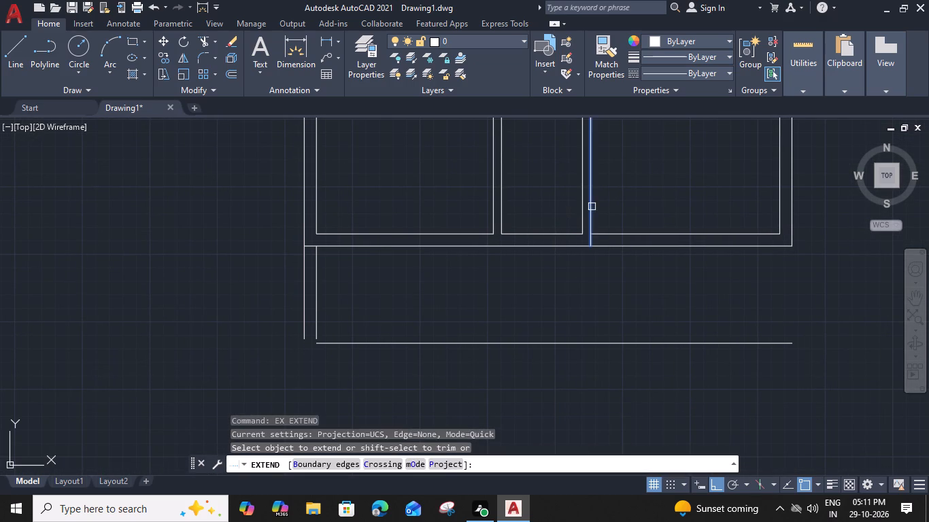
click(594, 207)
click(558, 212)
click(604, 206)
click(550, 218)
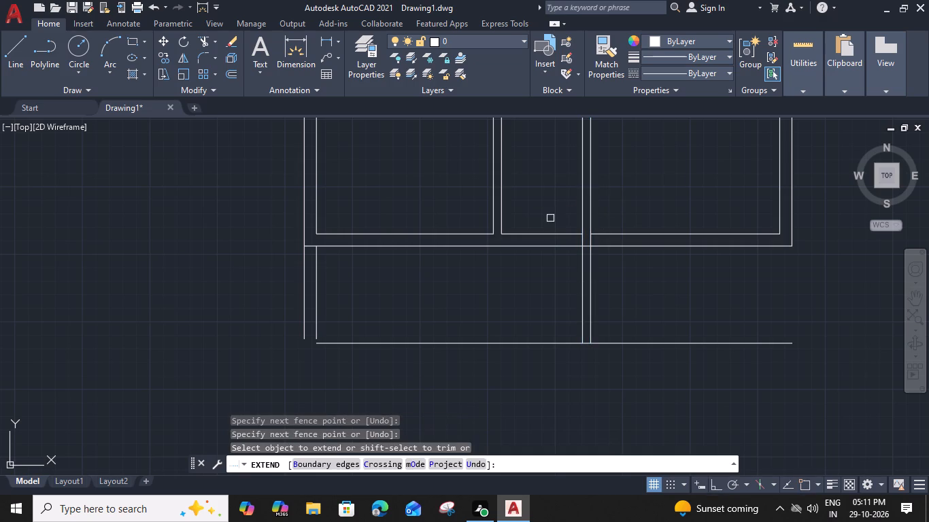
key(Escape)
click(581, 271)
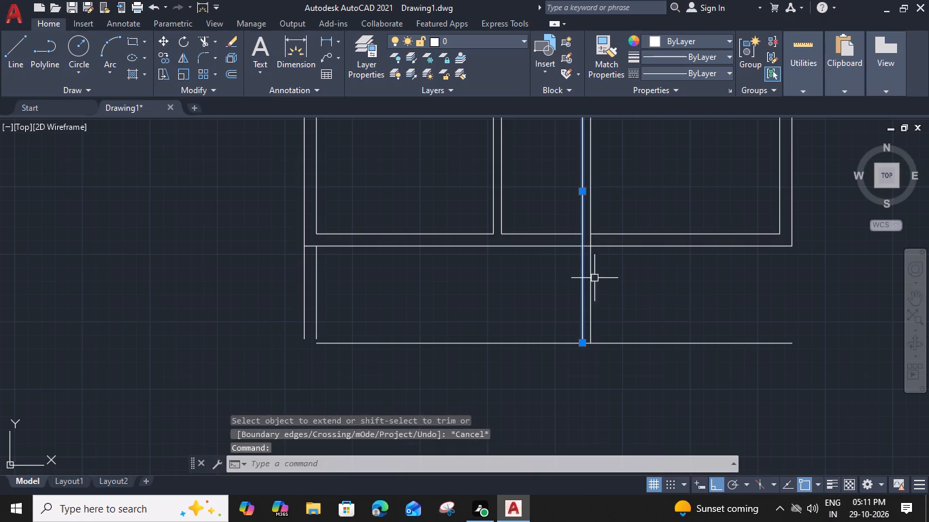
key(Escape)
click(591, 274)
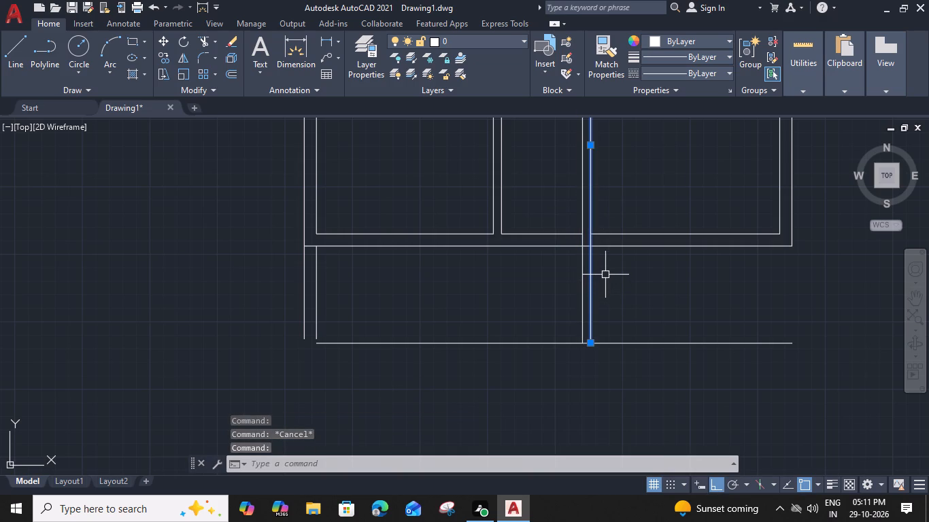
key(Escape)
Trim the partition's right line within the bottom wall and erase its leftover piece below that wall.
text(tr)
key(space)
scroll(583, 240, up, 1)
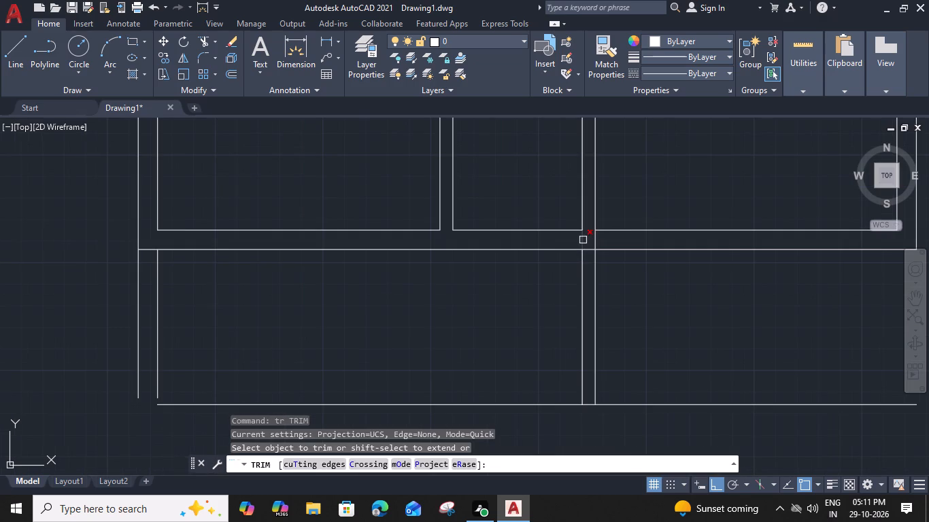
click(594, 243)
key(Escape)
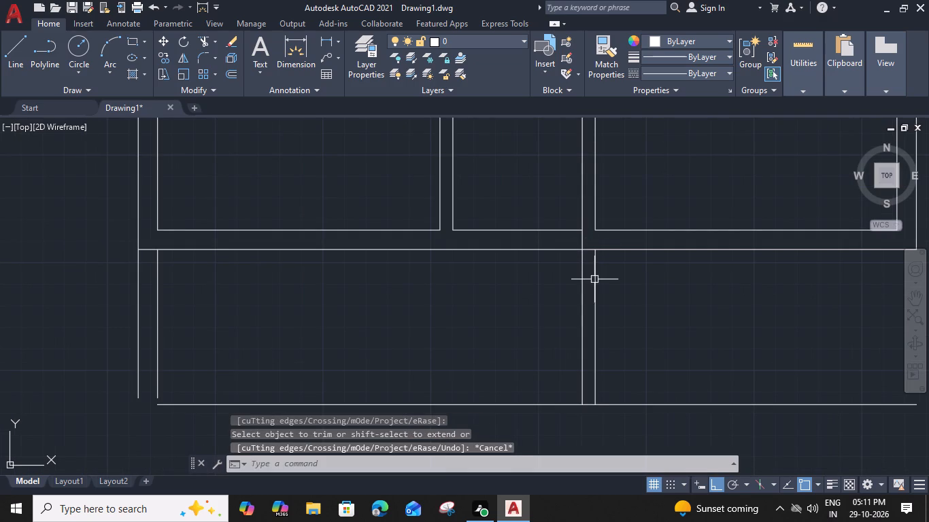
click(594, 279)
key(Delete)
Offset the extended left partition line 9" to the right to form the lower dividing wall.
click(581, 315)
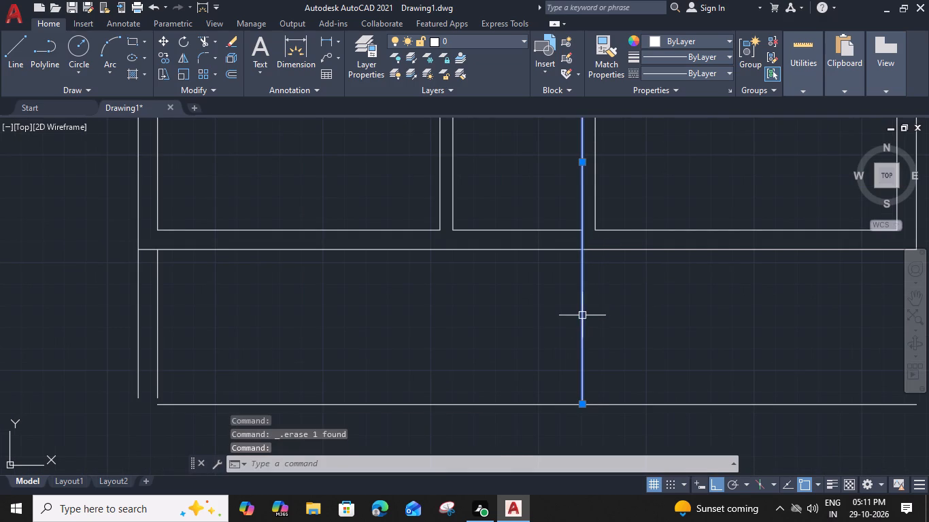
key(o)
key(space)
text(9")
key(Return)
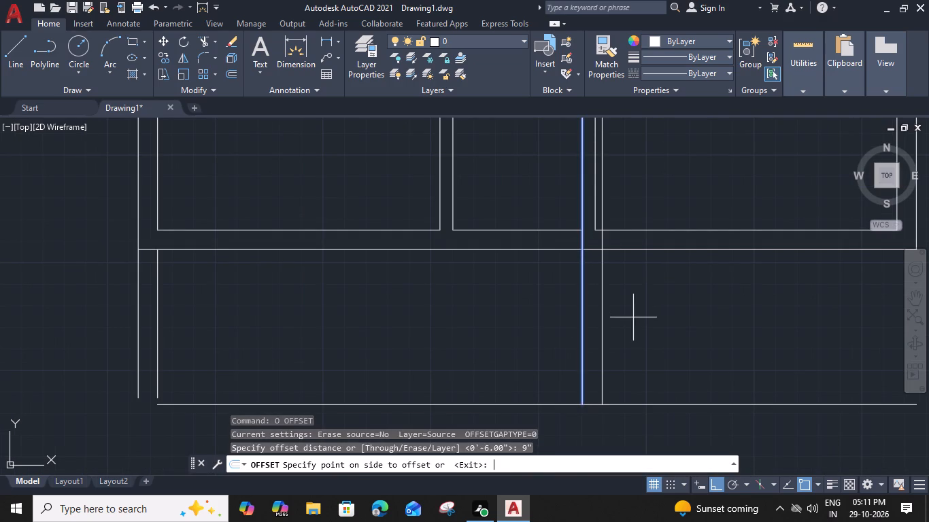
click(645, 319)
key(Escape)
Trim the overlapping lines where the 9" dividing wall and the left outer wall meet the horizontal wall.
text(tr)
key(space)
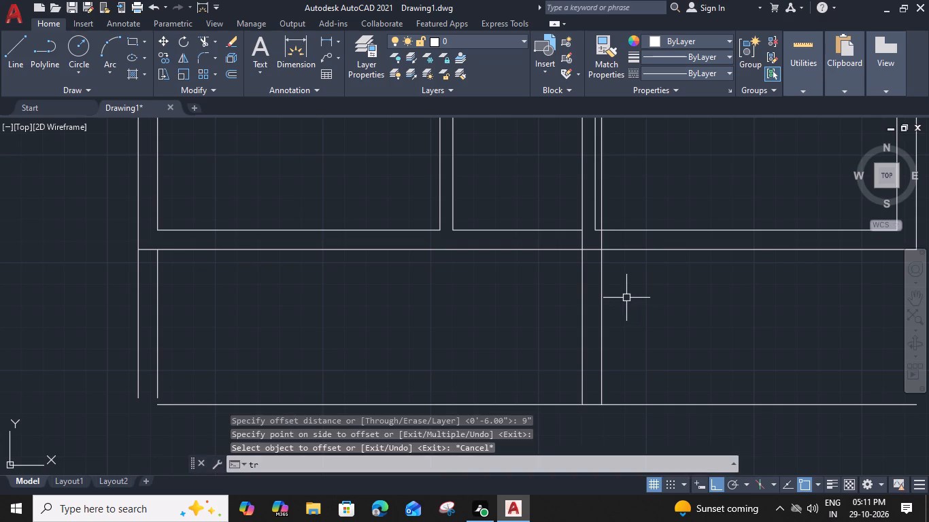
scroll(606, 237, up, 1)
click(599, 239)
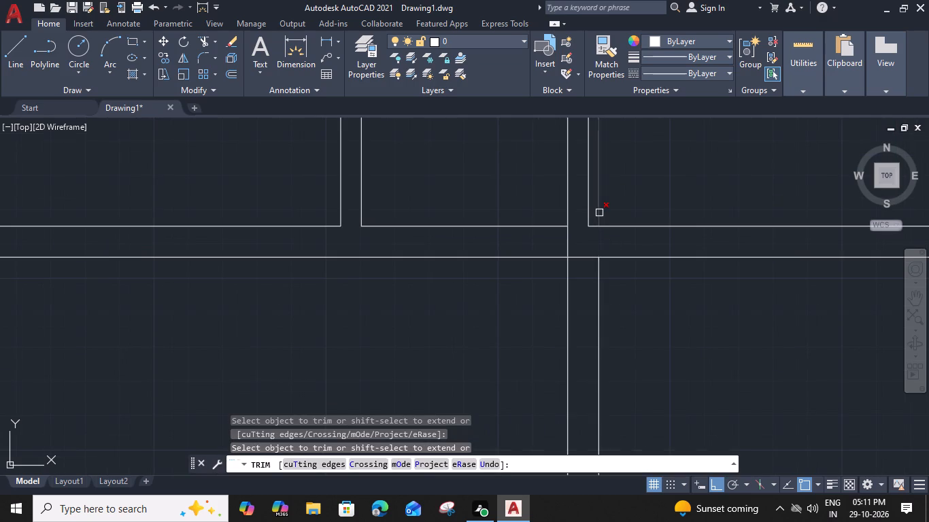
click(599, 213)
scroll(599, 213, down, 2)
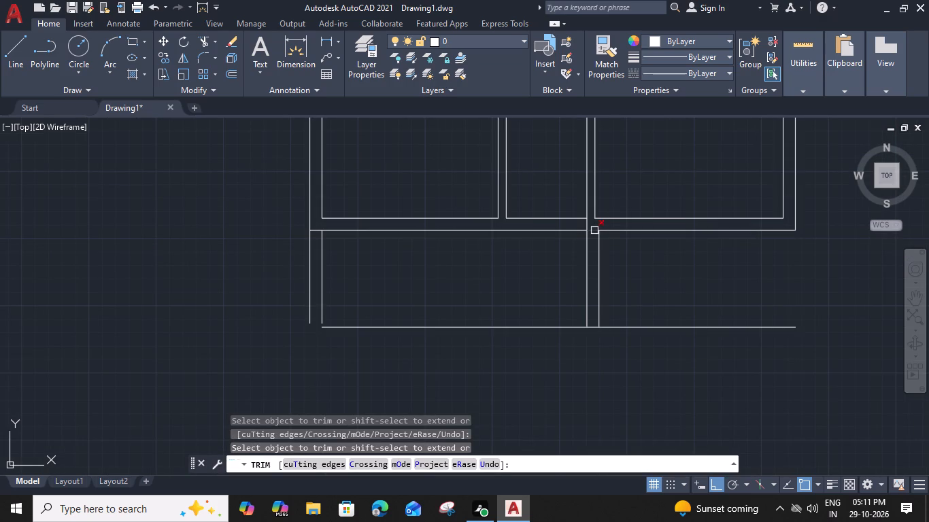
click(594, 231)
click(588, 226)
click(315, 229)
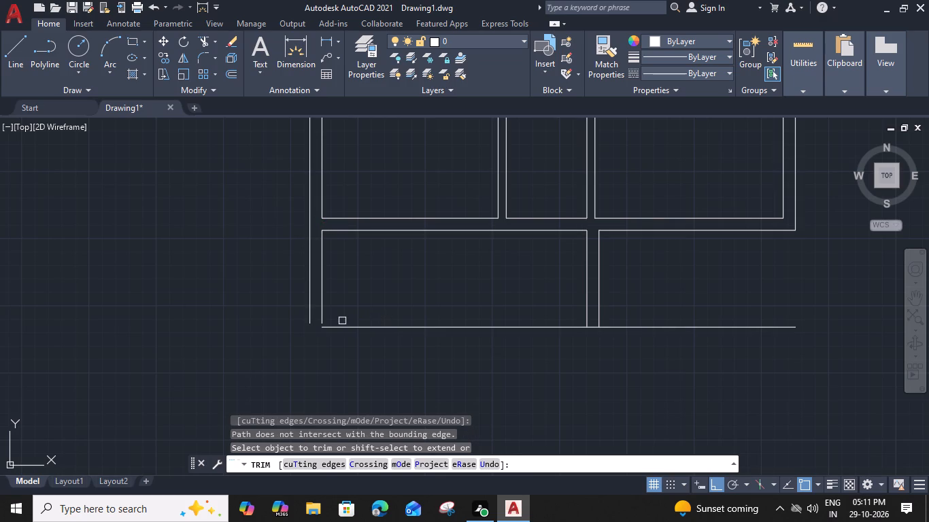
key(Escape)
Fillet the lowest horizontal line and the left outer wall's outer line into a square corner.
key(f)
key(space)
drag(350, 329, 339, 324)
click(309, 309)
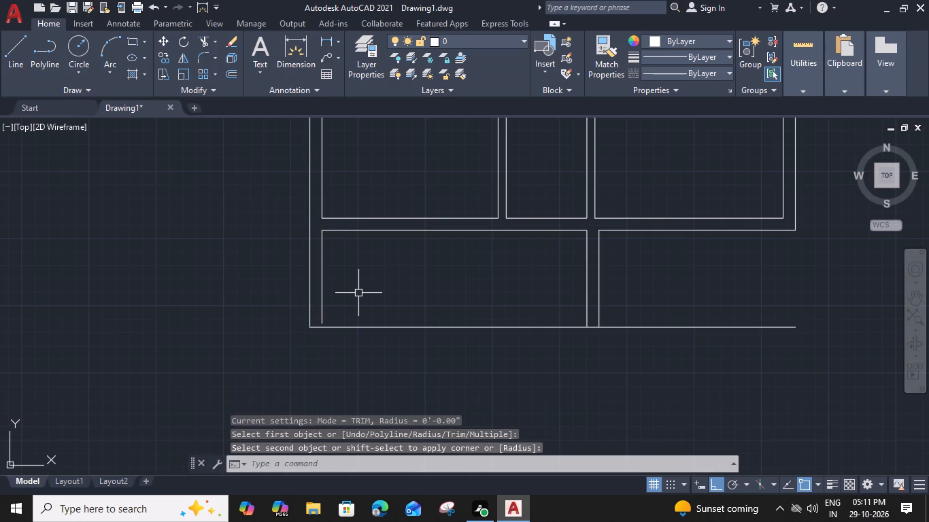
Offset the lowest horizontal line 9" upward as the inner face of the new bottom wall.
click(416, 329)
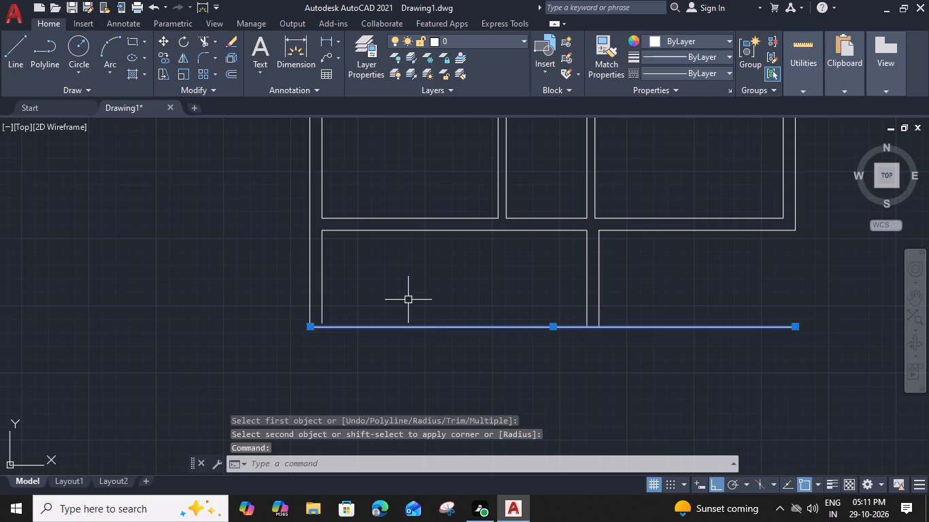
text(o)
key(space)
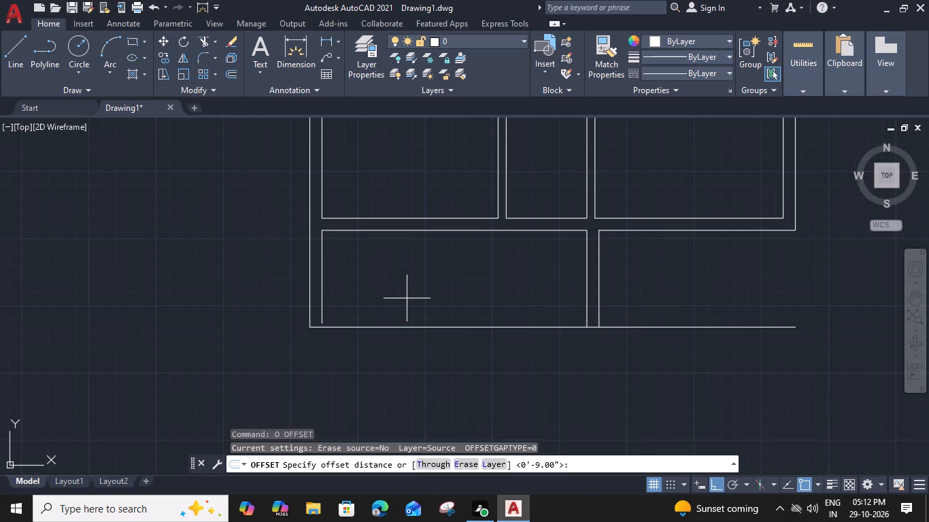
key(6)
key(BackSpace)
text(9")
key(Return)
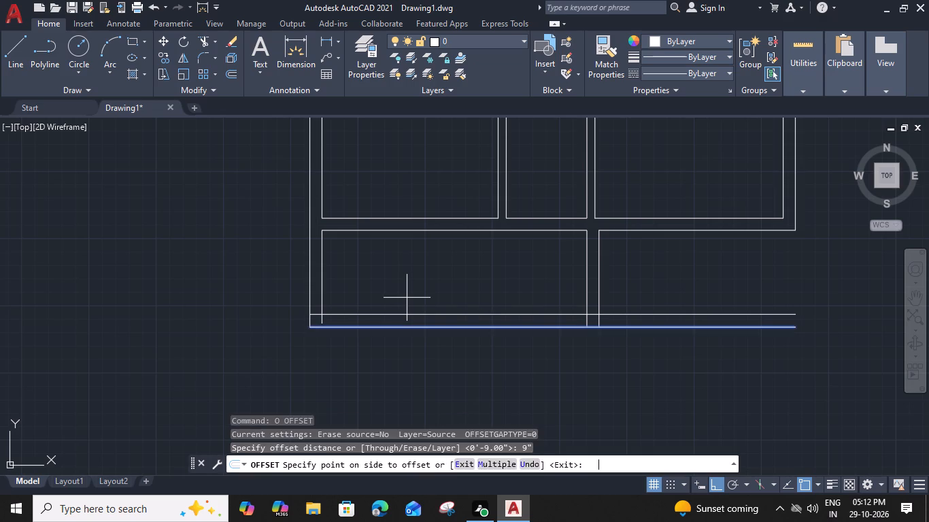
click(406, 285)
key(Escape)
Measure the width and depth of the open lower-right space beside the dividing wall.
middle_drag(721, 249, 692, 253)
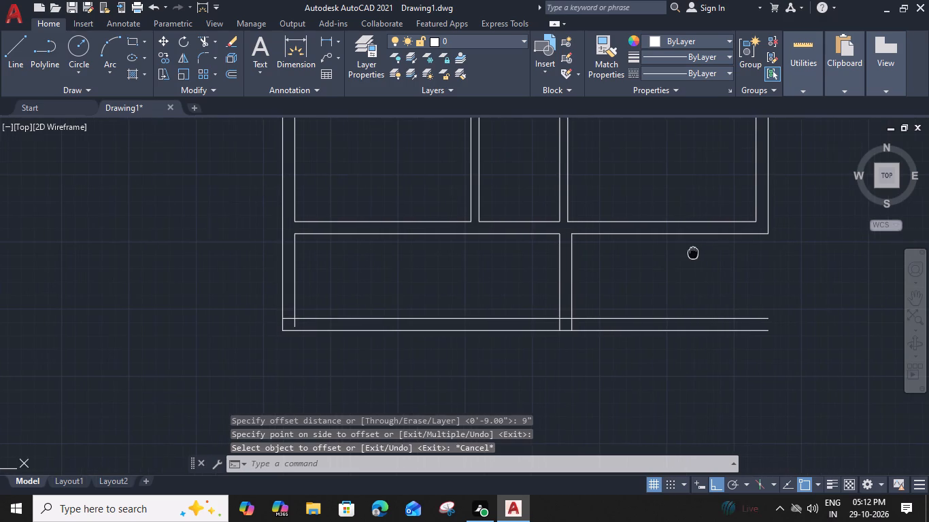
text(mea)
key(space)
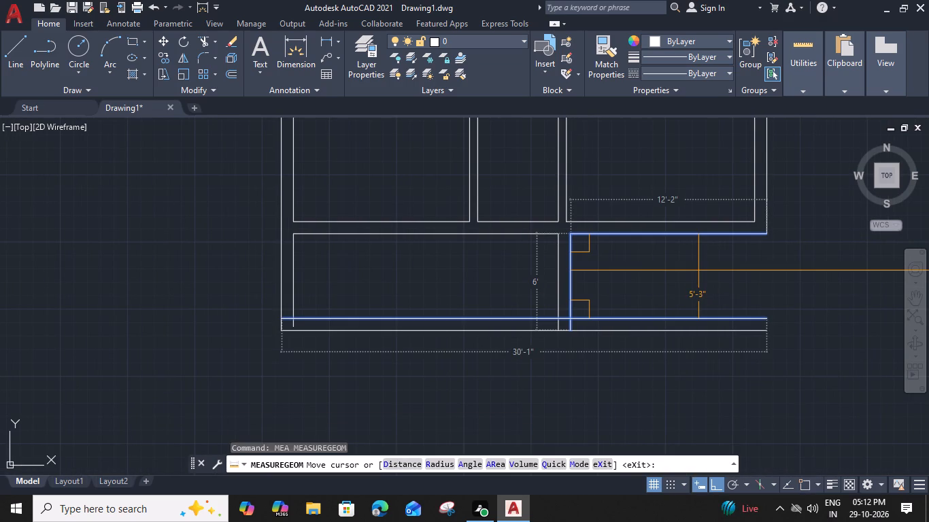
key(Escape)
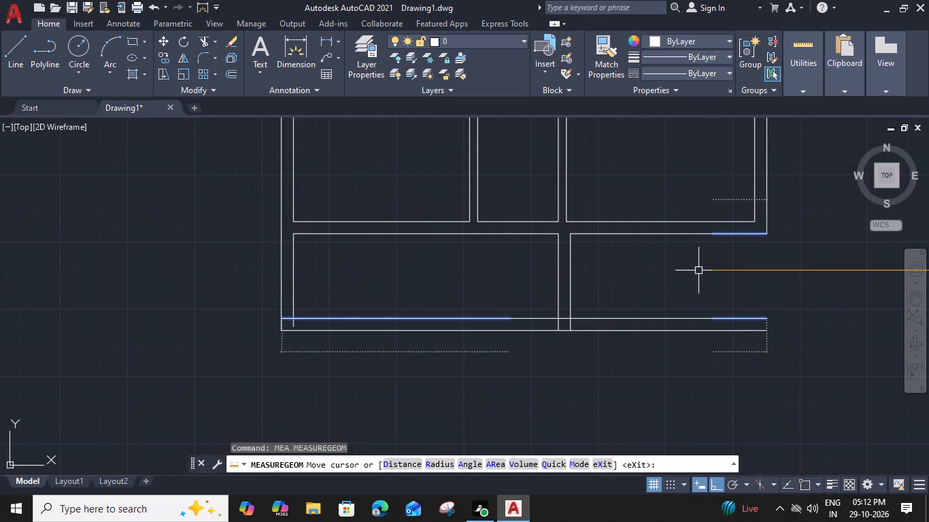
Draw a vertical line about 5'-3" long closing the lower-right room, aligned with the right outer wall's inner face.
middle_drag(710, 288, 603, 282)
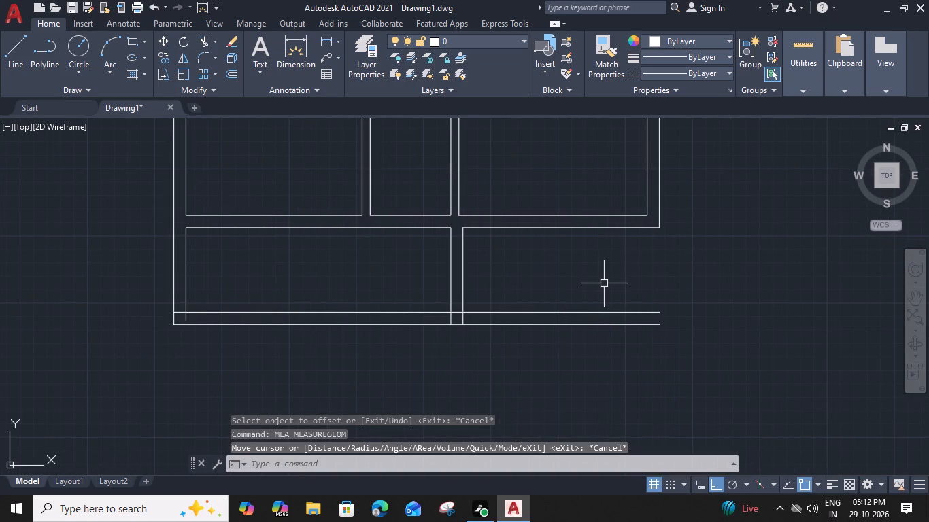
text(l)
key(space)
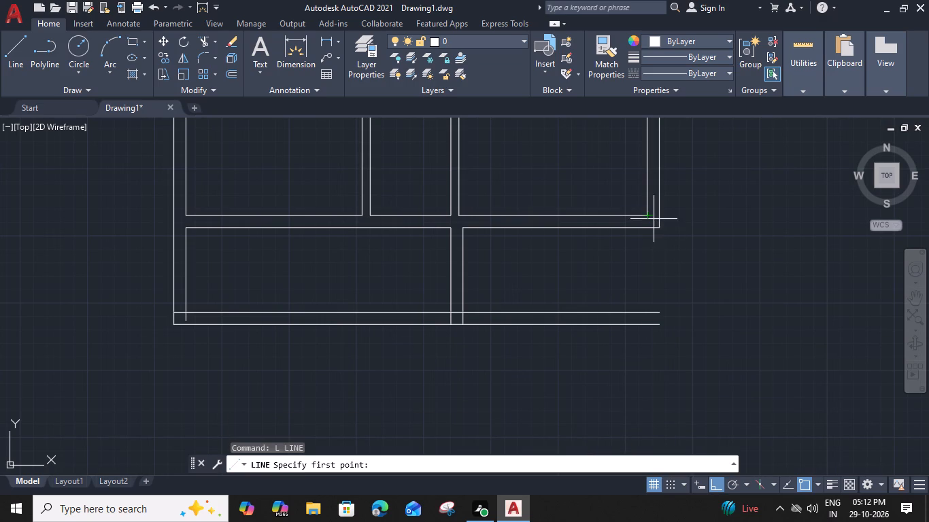
click(648, 229)
click(647, 314)
key(Escape)
Measure the new lower rooms on both sides of the dividing wall.
text(mea)
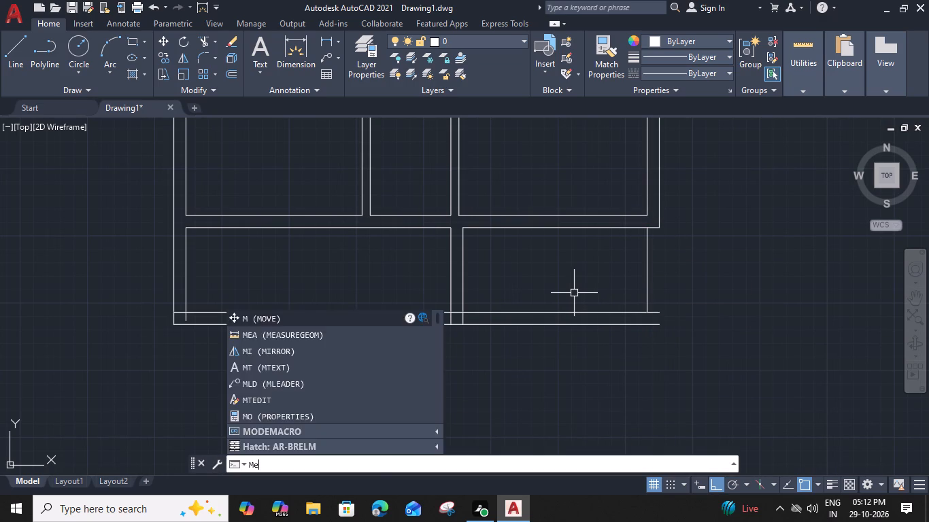
key(space)
key(Escape)
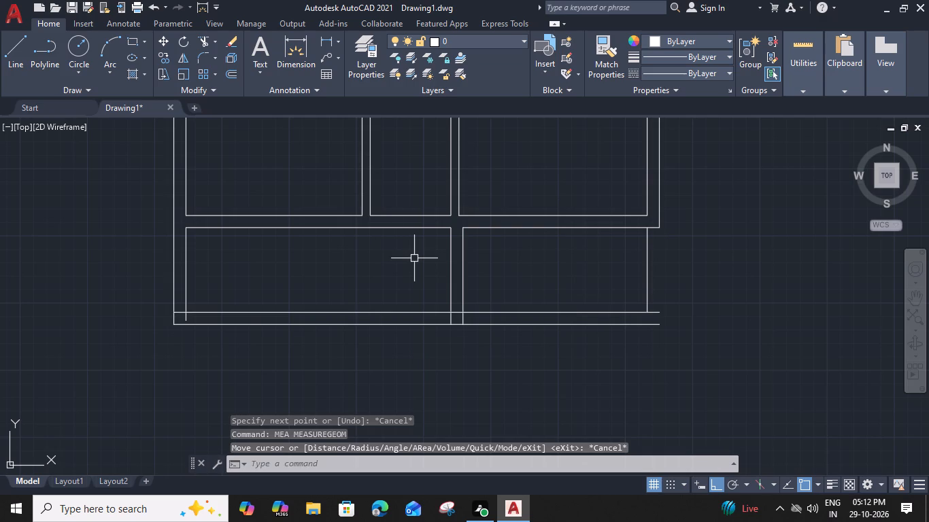
Trim the overlapping lines where the 9" dividing wall meets the new bottom wall.
text(tr)
key(space)
scroll(449, 314, up, 2)
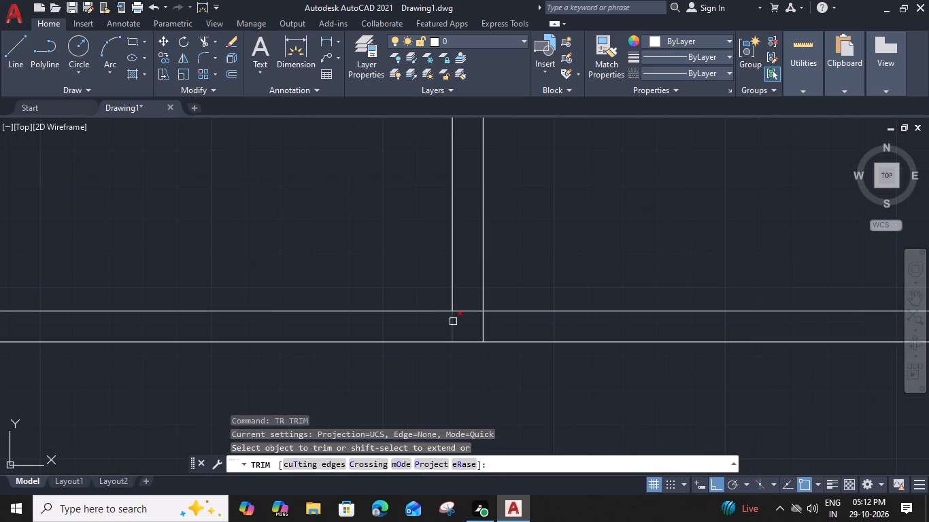
click(454, 324)
click(465, 314)
scroll(465, 314, down, 1)
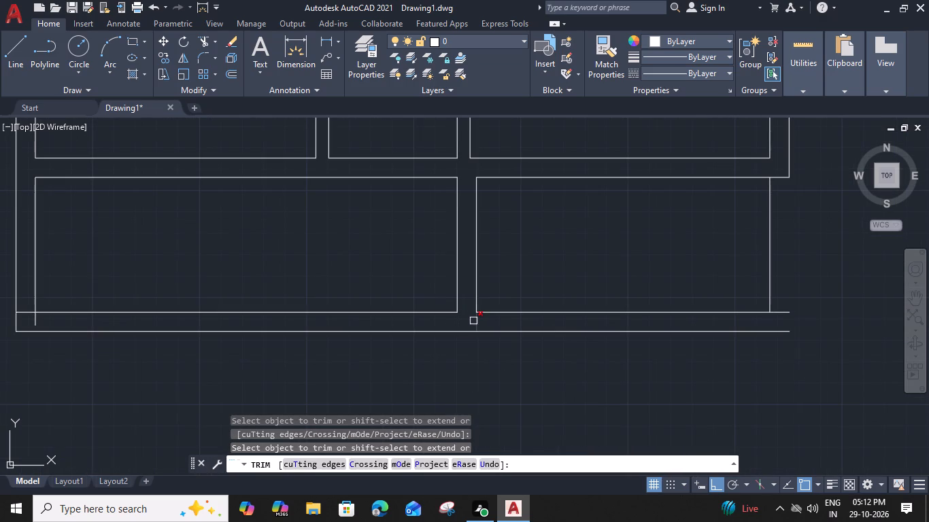
click(477, 324)
key(Escape)
click(476, 232)
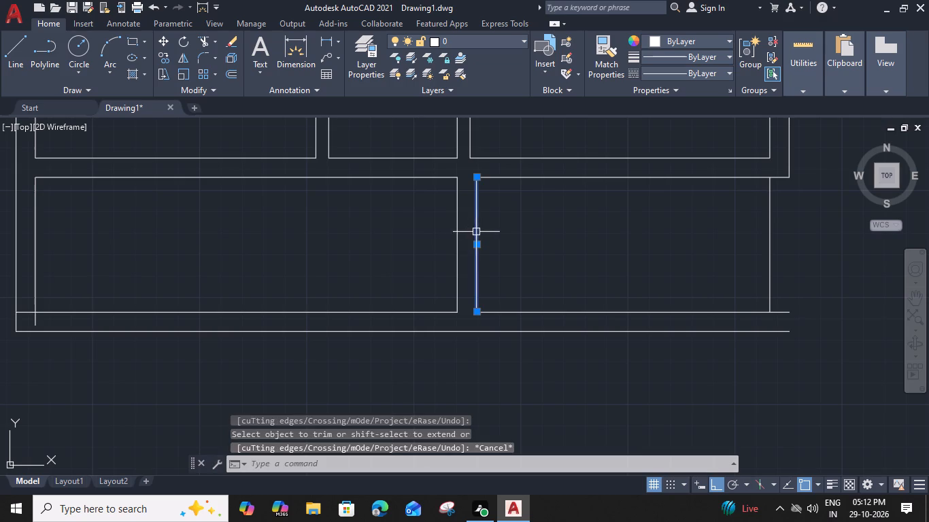
Trim the overlapping inner wall lines at the lower-left corner of the plan.
scroll(429, 228, down, 1)
middle_drag(429, 228, 519, 262)
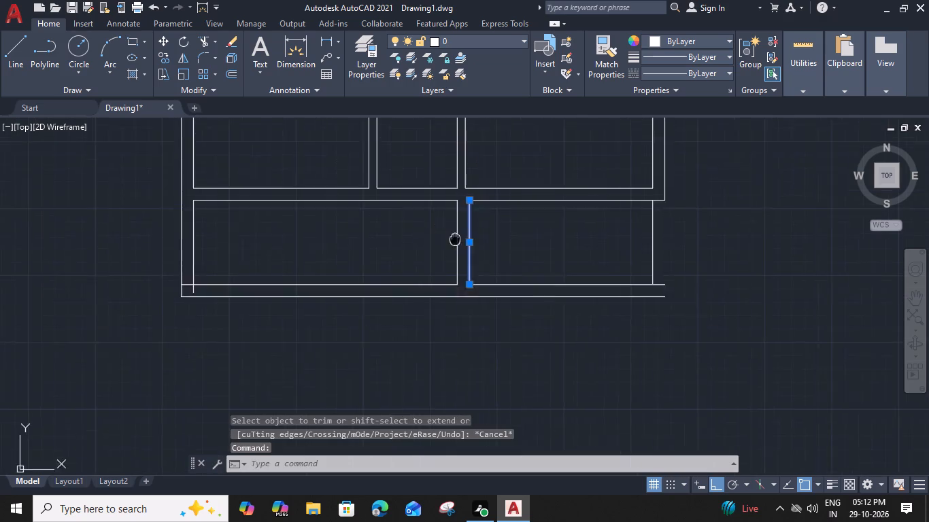
middle_drag(519, 262, 530, 265)
key(Escape)
key(t)
key(r)
key(space)
scroll(314, 317, up, 2)
click(269, 326)
click(258, 316)
key(Escape)
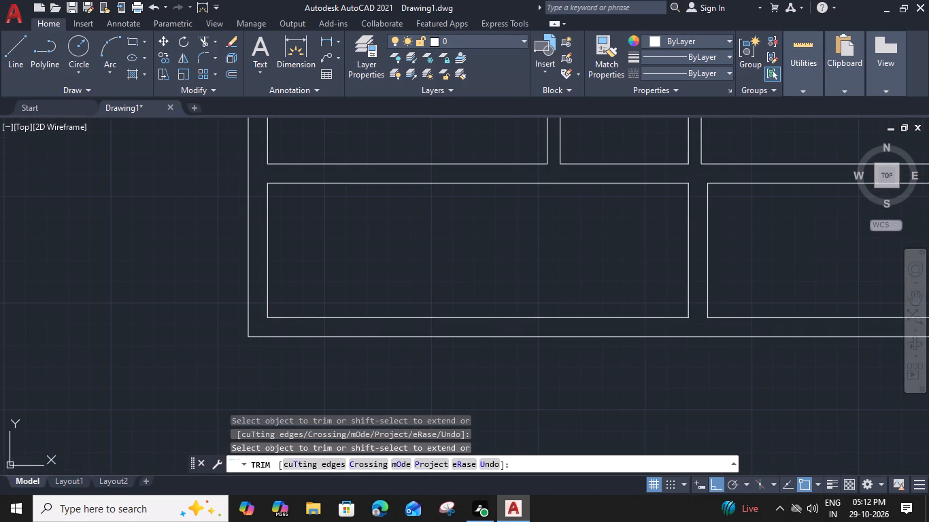
Erase the horizontal wall lines separating the lower-left room from the two rooms above it.
middle_drag(349, 246, 366, 315)
click(613, 220)
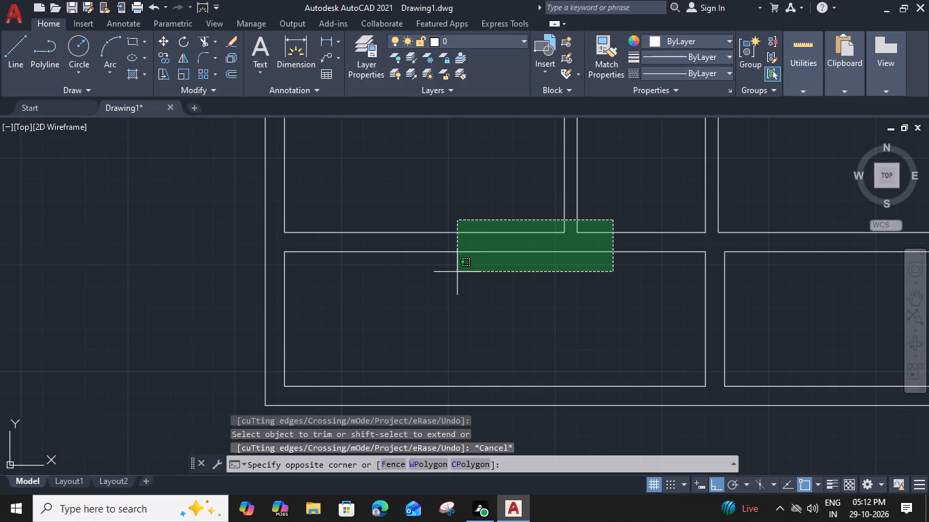
click(596, 273)
key(Delete)
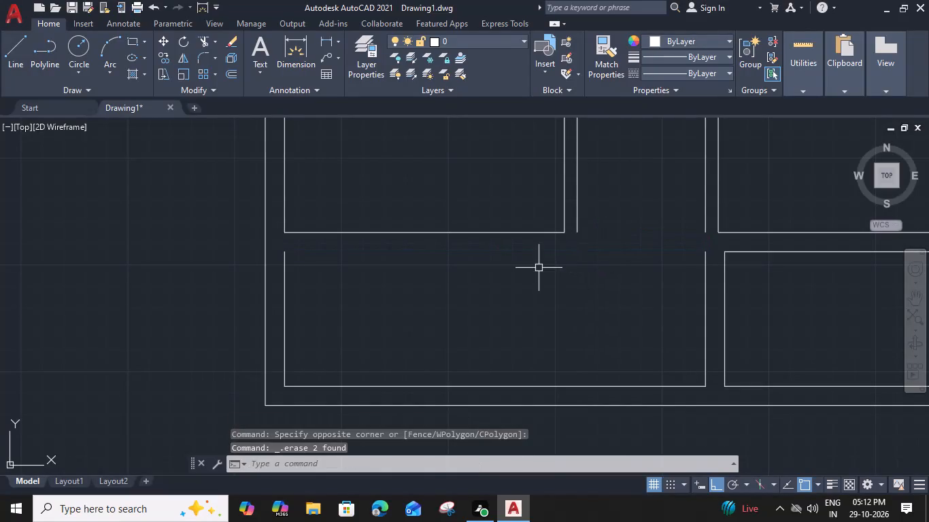
click(506, 207)
click(441, 271)
key(Delete)
Erase the left outer wall's inner line beside the room above the lower-left room.
middle_drag(427, 266, 474, 349)
scroll(470, 341, down, 1)
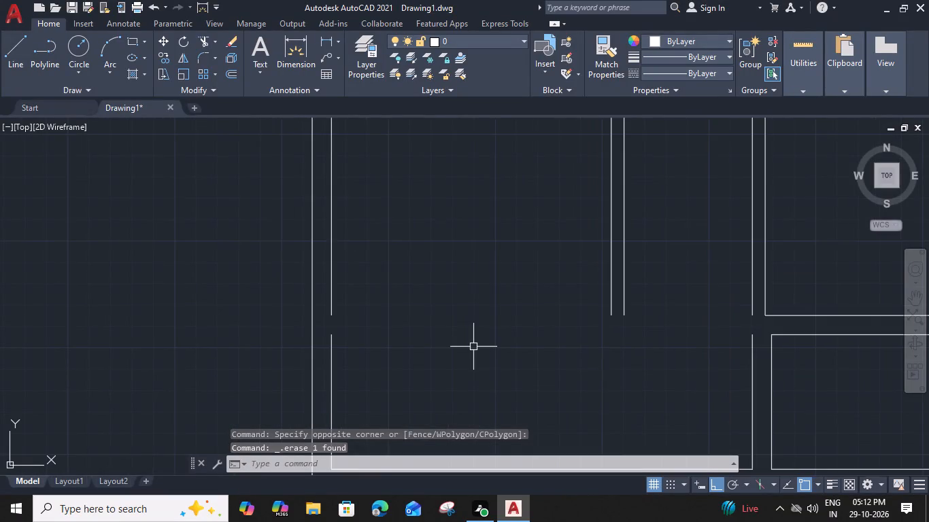
click(384, 278)
key(Delete)
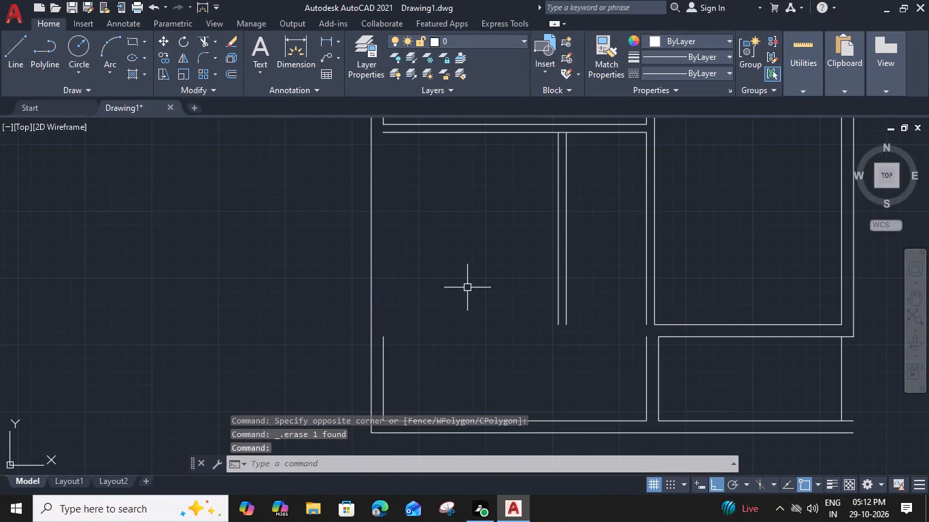
Extend the left outer wall's inner line from the lower-left room up to the 6" wall above.
key(e)
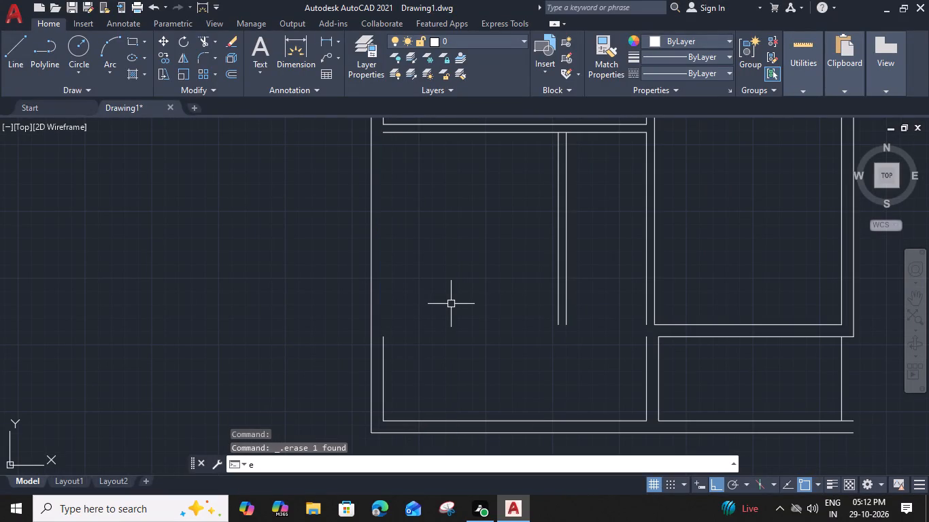
key(x)
key(space)
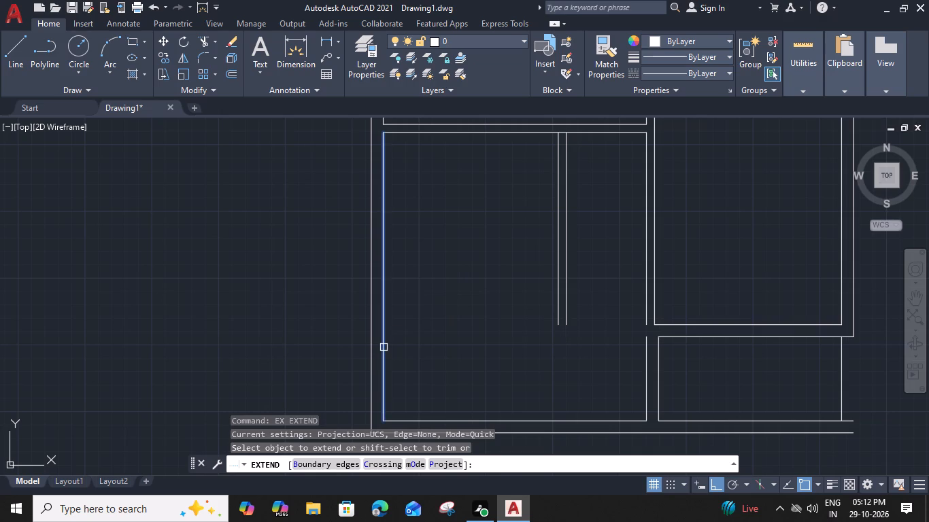
click(384, 347)
click(588, 244)
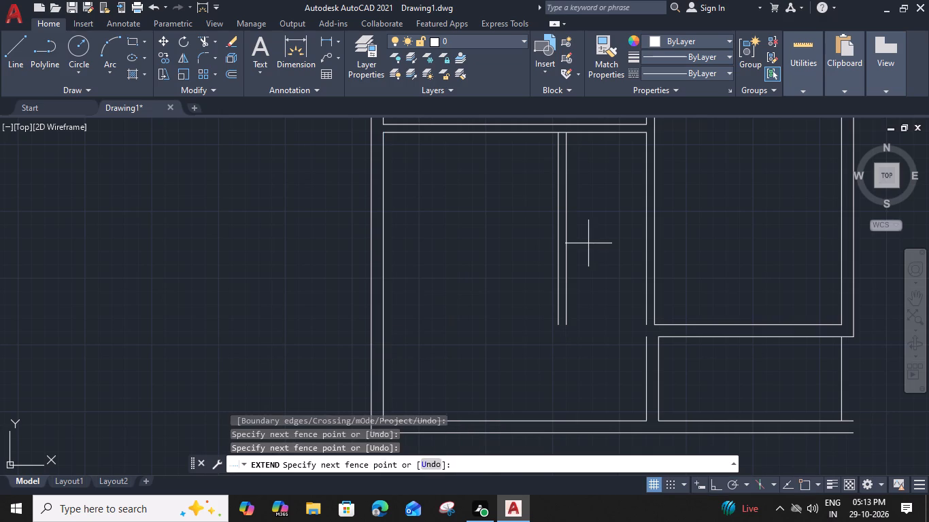
key(Escape)
Extend both lines of the vertical 6" partition down to the bottom wall's inner line.
text(ex)
key(space)
click(588, 243)
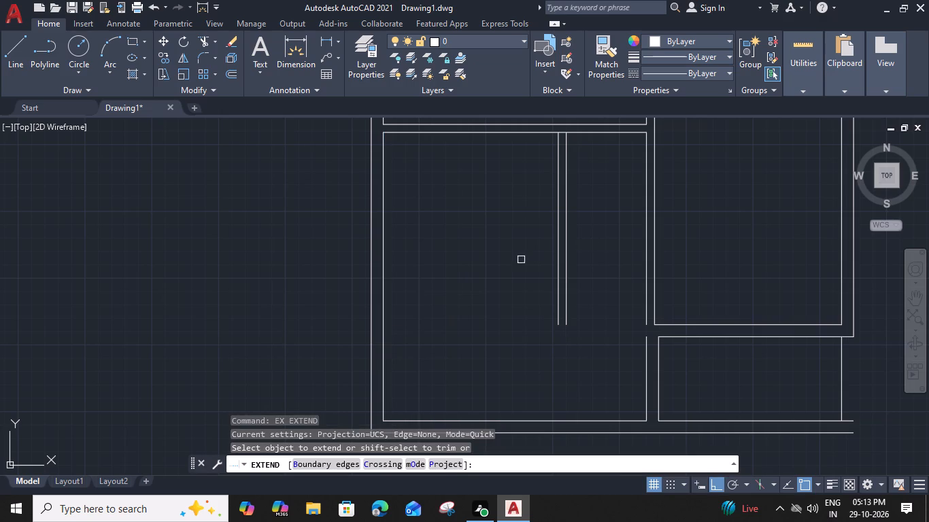
click(530, 254)
click(605, 273)
middle_drag(578, 192, 577, 219)
key(Escape)
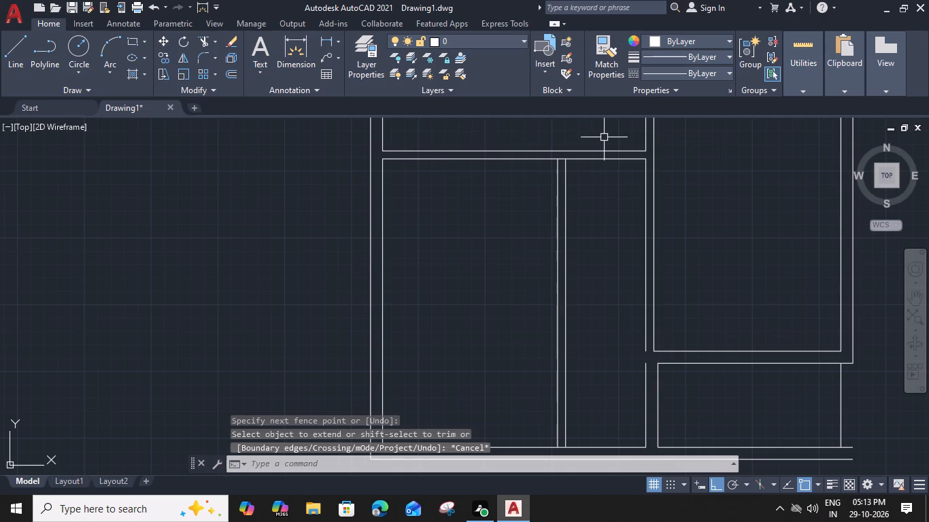
Trim away both lines of the horizontal 6" wall above the vertical partition.
text(tr)
key(space)
click(604, 137)
click(598, 180)
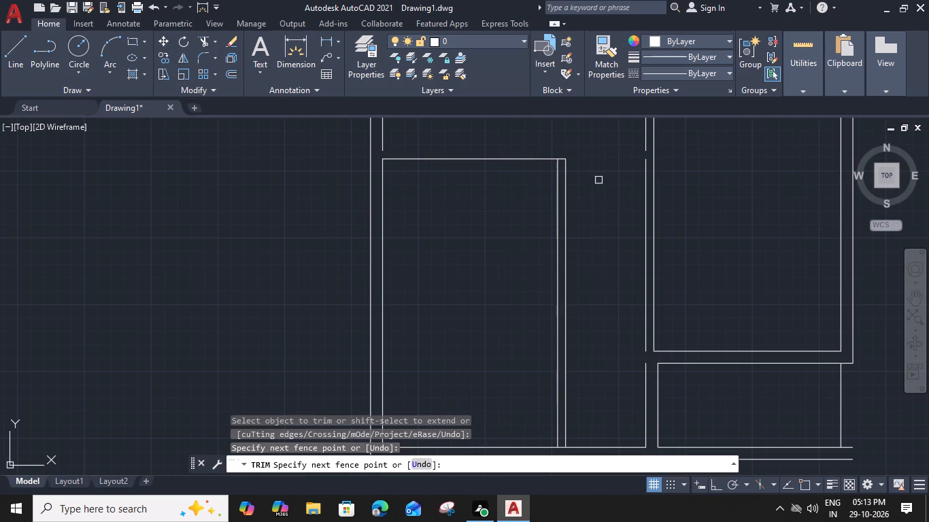
click(532, 137)
click(518, 188)
scroll(564, 155, up, 2)
click(553, 165)
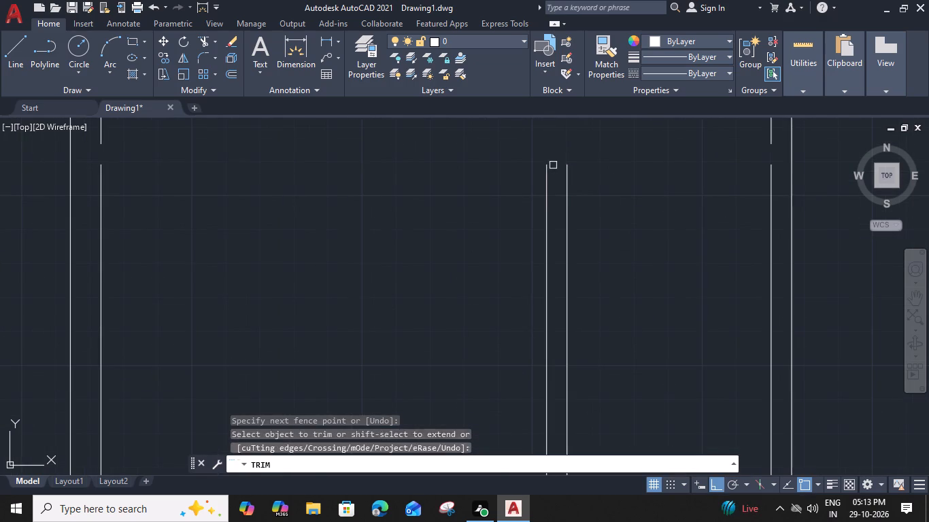
Remove the upper pieces of the left inner wall line and dividing wall line, and extend their lower pieces up to the next wall.
scroll(553, 165, down, 2)
middle_drag(560, 147, 576, 338)
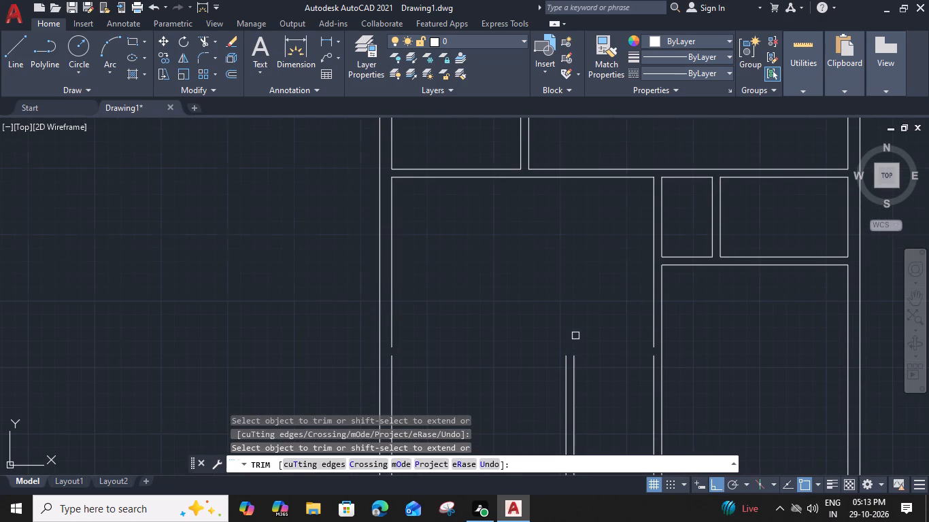
click(654, 283)
click(393, 275)
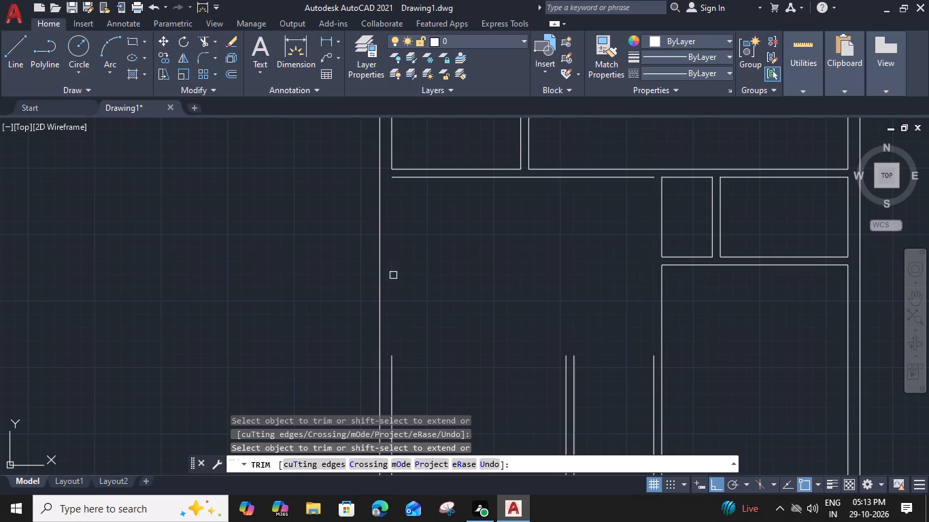
shift+click(390, 371)
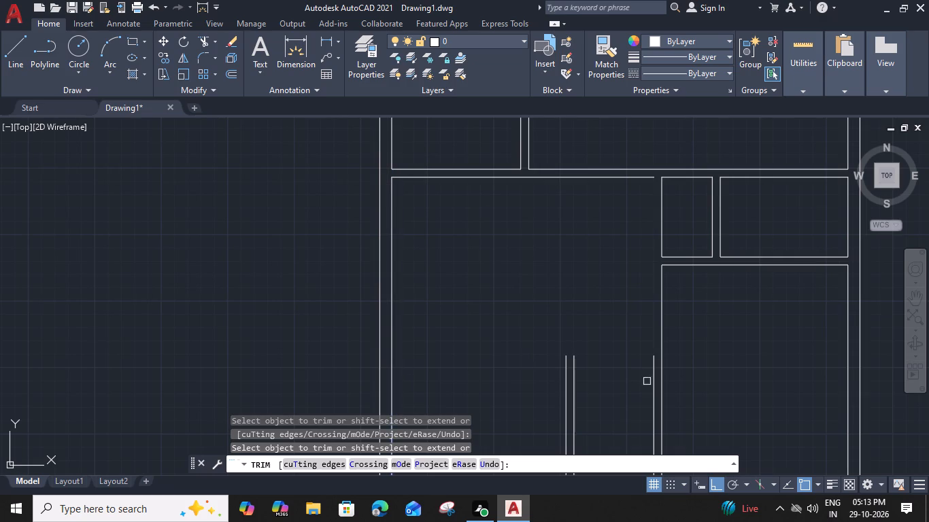
shift+click(652, 381)
key(Escape)
Erase the dividing wall line's short bottom piece and extend the line above it down to the bottom wall.
middle_drag(609, 361, 587, 222)
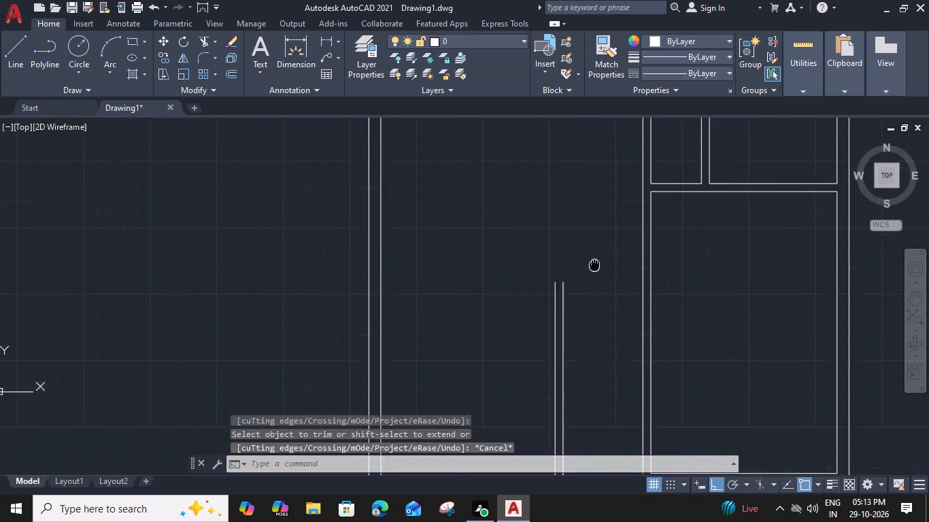
middle_drag(587, 222, 572, 122)
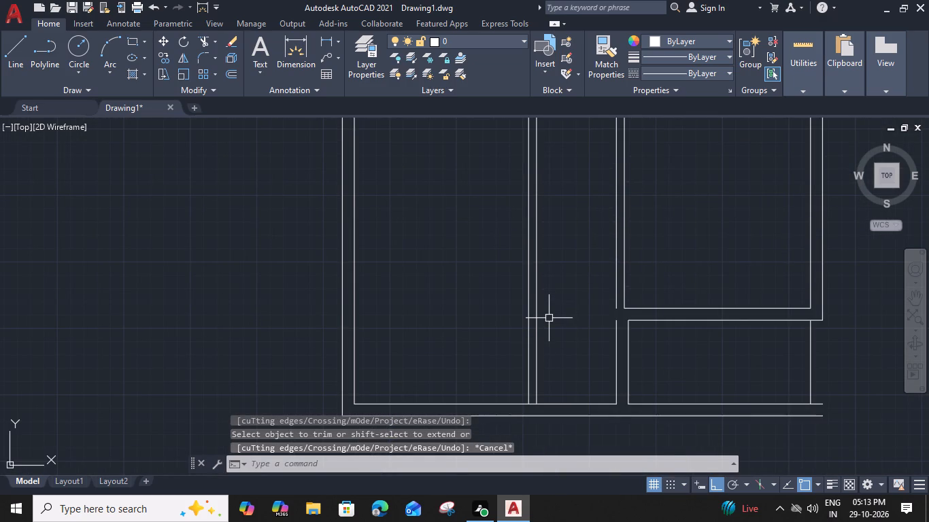
click(615, 368)
key(Delete)
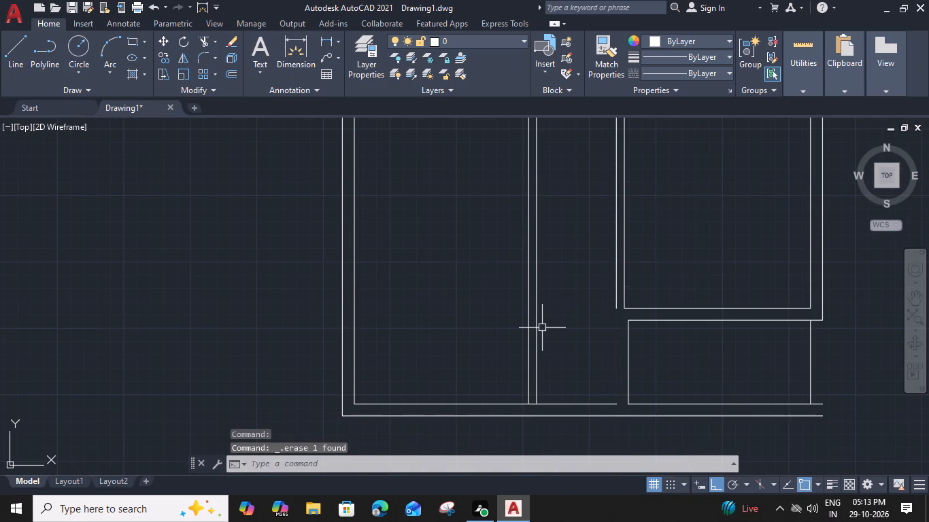
text(ex)
key(space)
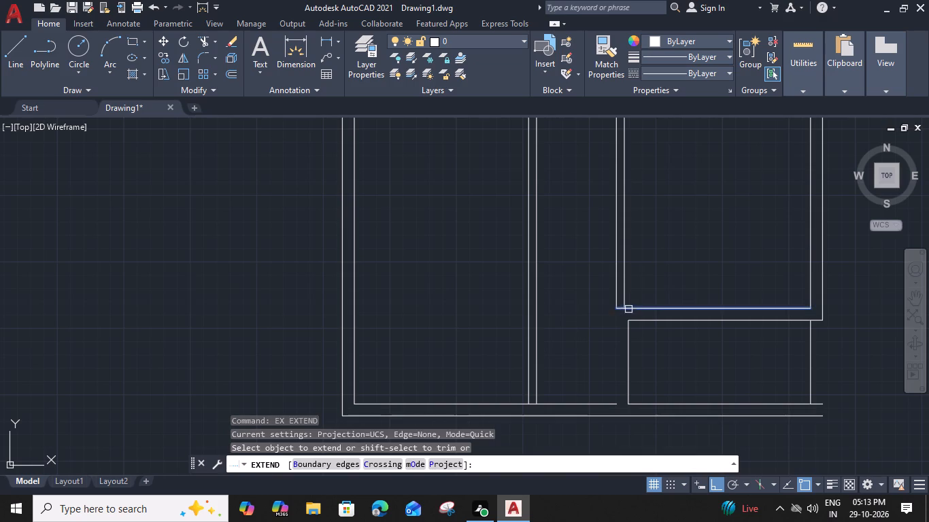
click(617, 298)
key(Escape)
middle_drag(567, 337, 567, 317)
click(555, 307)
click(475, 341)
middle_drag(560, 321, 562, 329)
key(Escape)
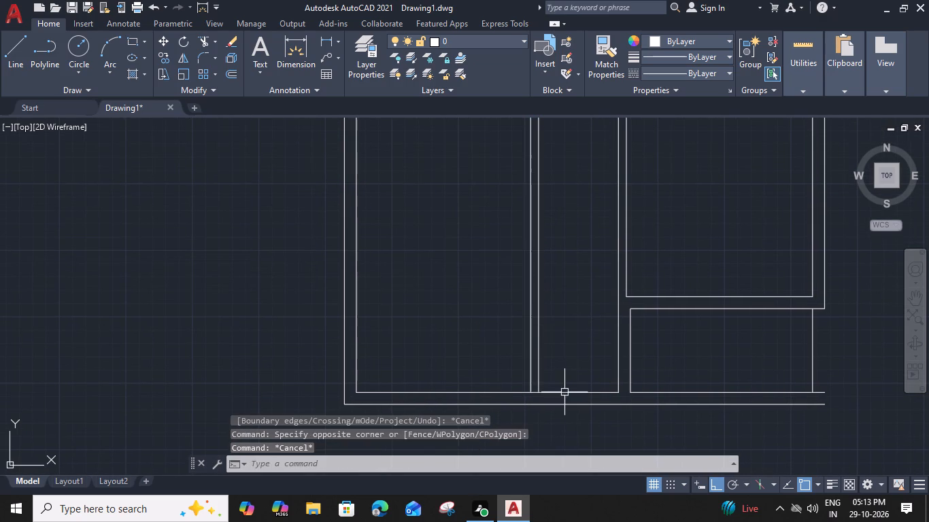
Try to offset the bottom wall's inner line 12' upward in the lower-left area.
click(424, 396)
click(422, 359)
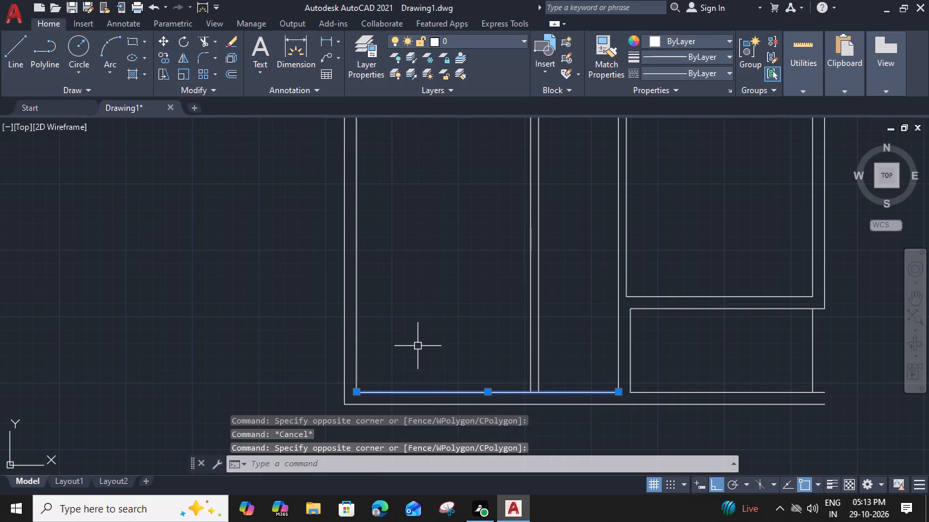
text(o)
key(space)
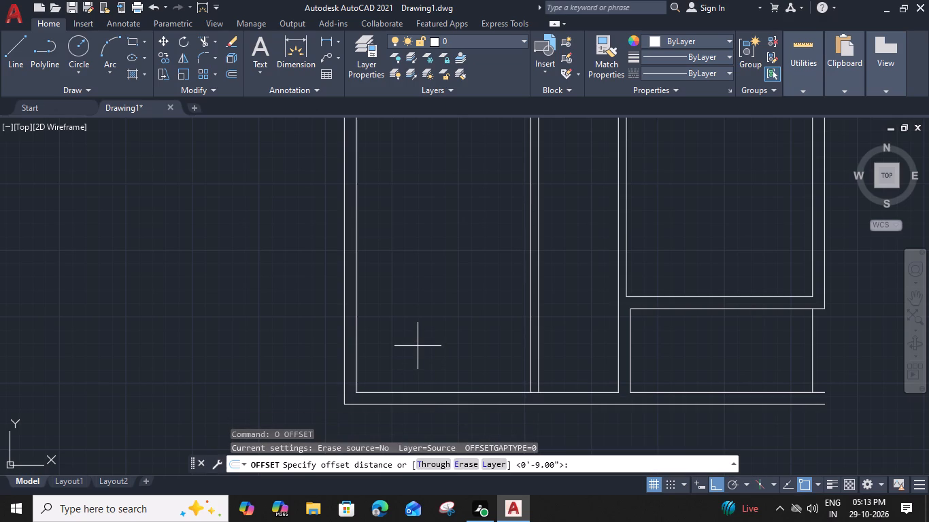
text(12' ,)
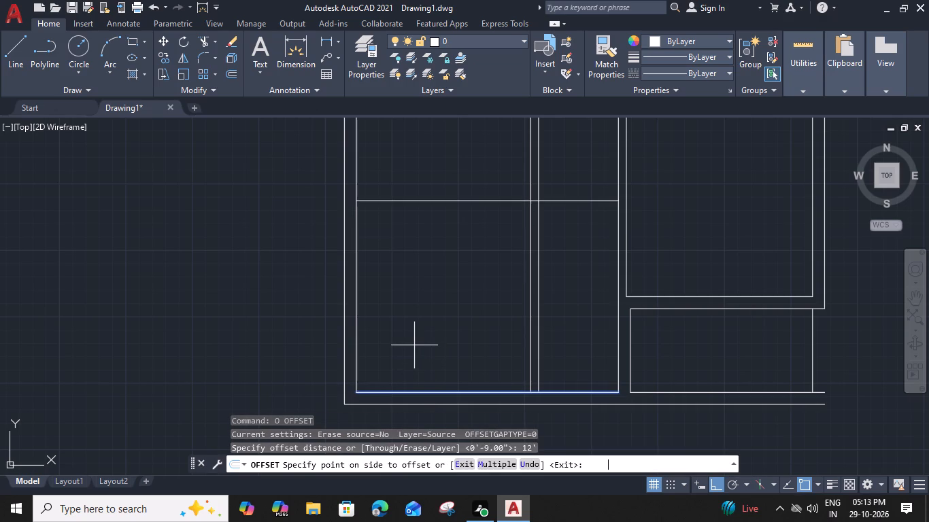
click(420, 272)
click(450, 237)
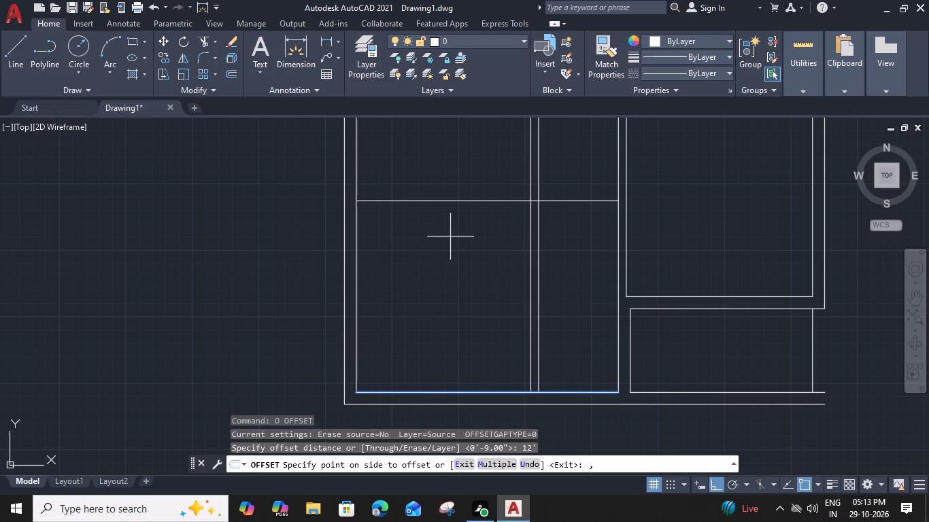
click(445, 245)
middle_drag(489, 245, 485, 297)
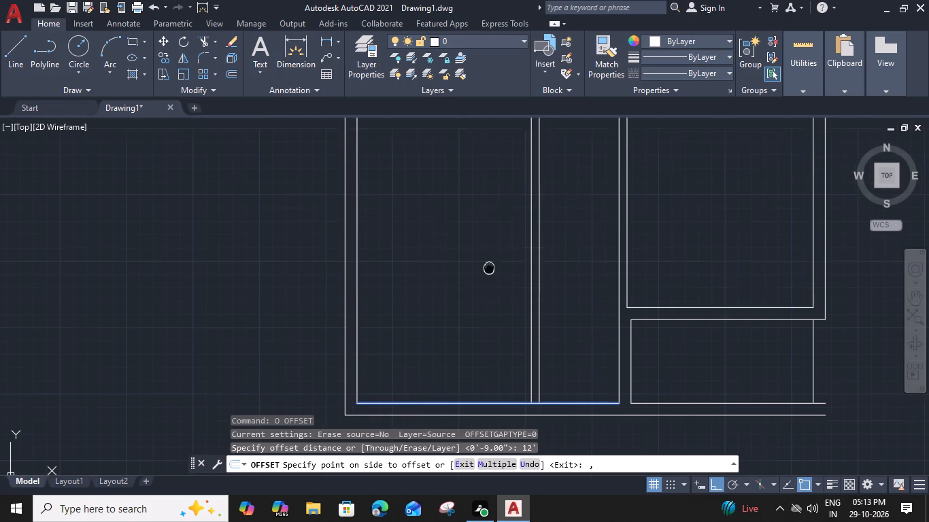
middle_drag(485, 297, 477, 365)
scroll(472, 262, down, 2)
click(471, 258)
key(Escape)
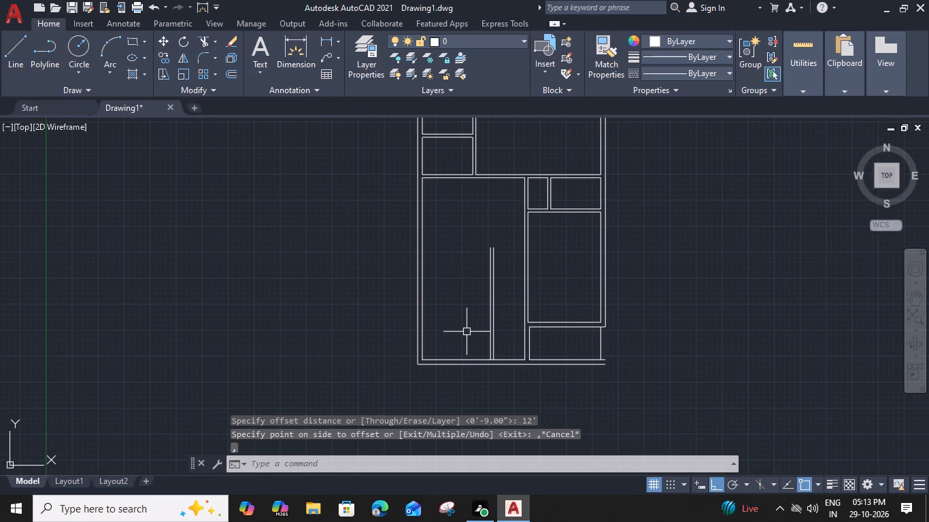
Offset the lower-left area's bottom inner wall line 12' upward.
click(467, 359)
text(o 12')
key(space)
click(463, 255)
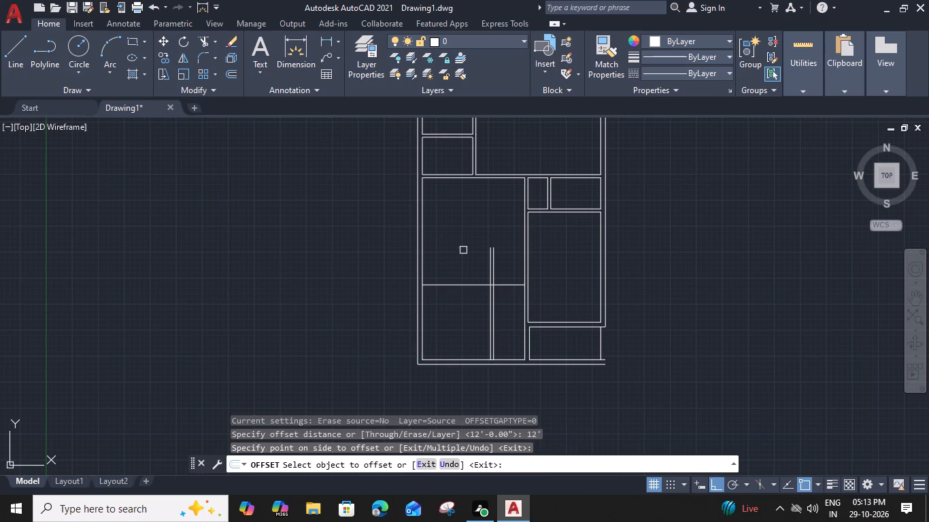
scroll(462, 270, up, 3)
key(Escape)
Offset the new horizontal line 6" upward to form the interior wall's thickness.
click(465, 326)
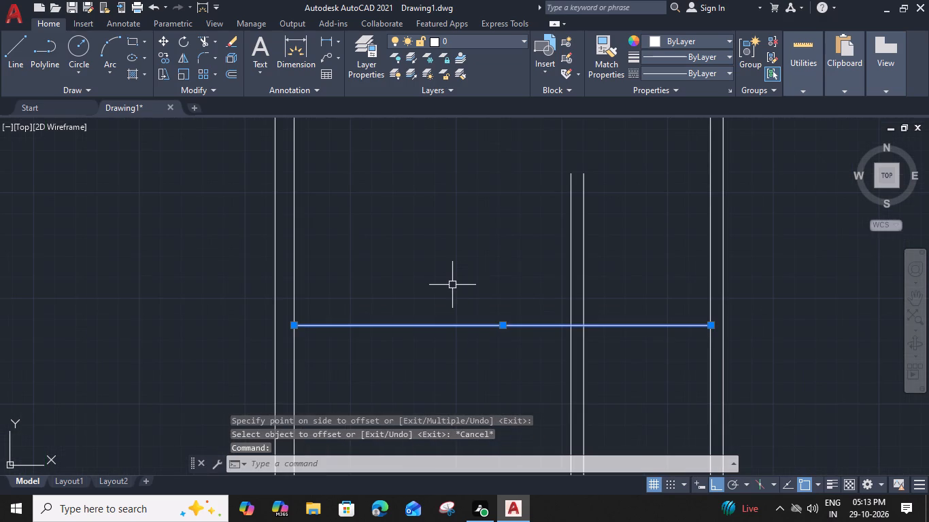
text(o 6")
key(Return)
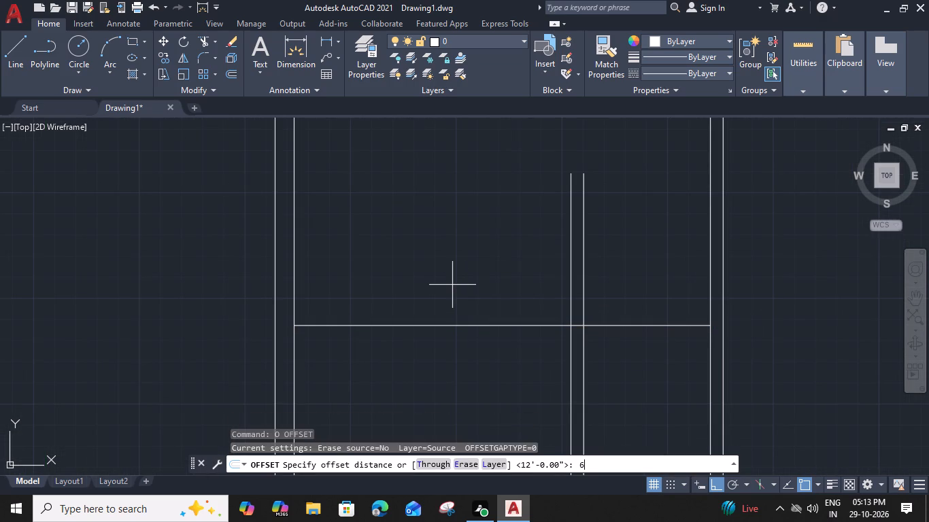
drag(448, 265, 445, 256)
key(Escape)
Trim the partition lines that stick up above the new horizontal 6" wall.
text(tr)
key(space)
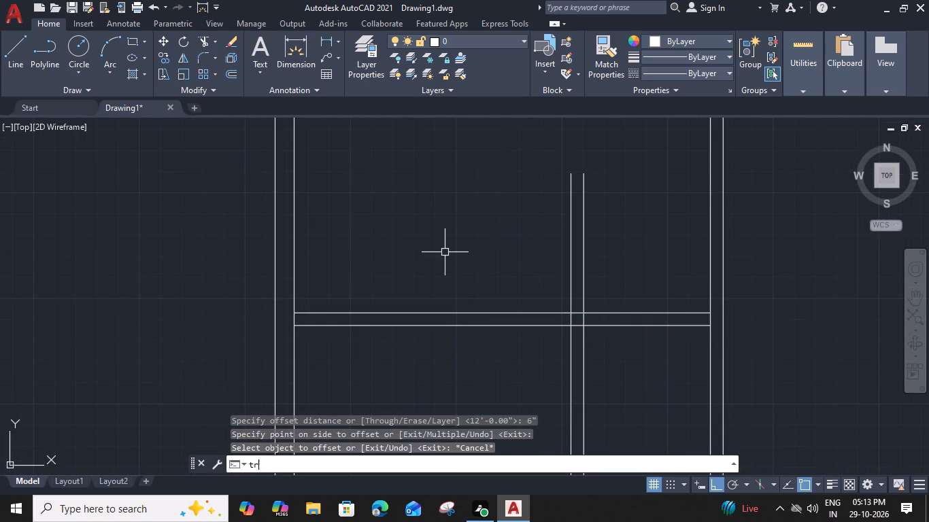
click(556, 288)
click(623, 297)
scroll(690, 321, up, 1)
Trim the short segments inside the new 6" wall where it meets the dividing wall, left outer wall and partition.
click(722, 316)
scroll(722, 316, down, 2)
scroll(483, 327, up, 1)
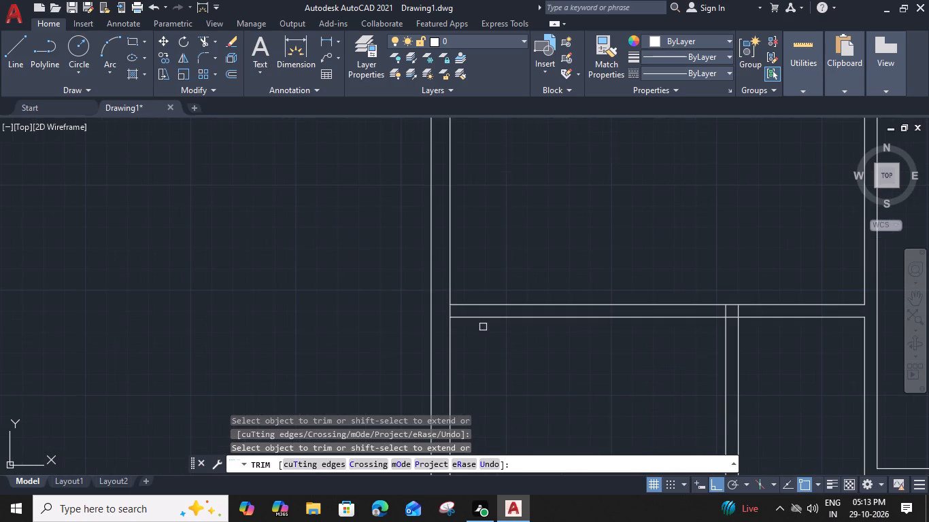
click(447, 310)
scroll(447, 310, down, 1)
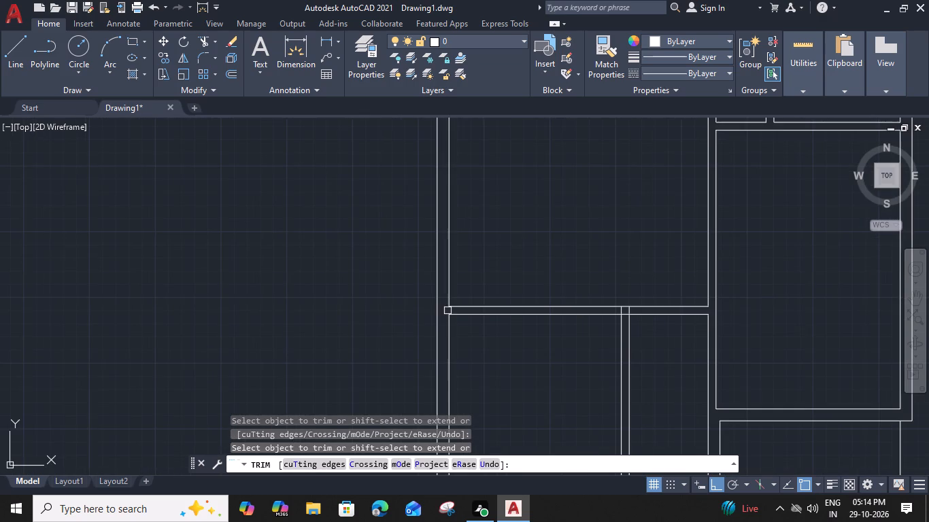
scroll(643, 319, up, 1)
click(622, 305)
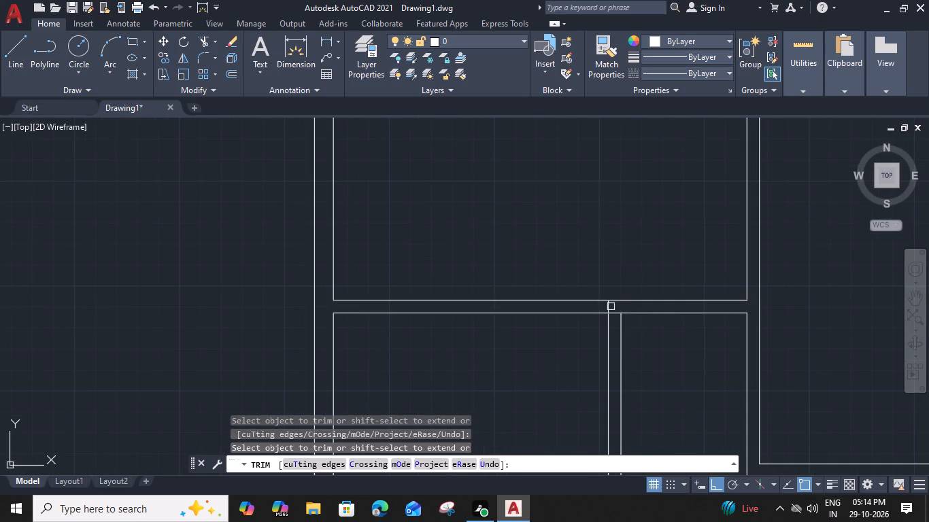
click(608, 305)
Trim the bottom wall's inner line between the two lines of the vertical partition.
scroll(613, 312, down, 1)
middle_drag(632, 351, 601, 258)
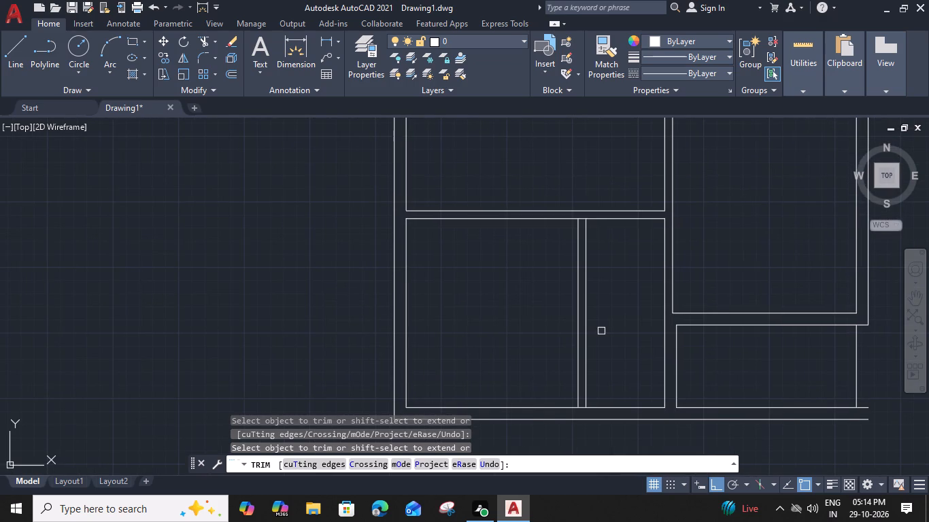
scroll(580, 425, up, 2)
click(583, 386)
scroll(583, 386, down, 3)
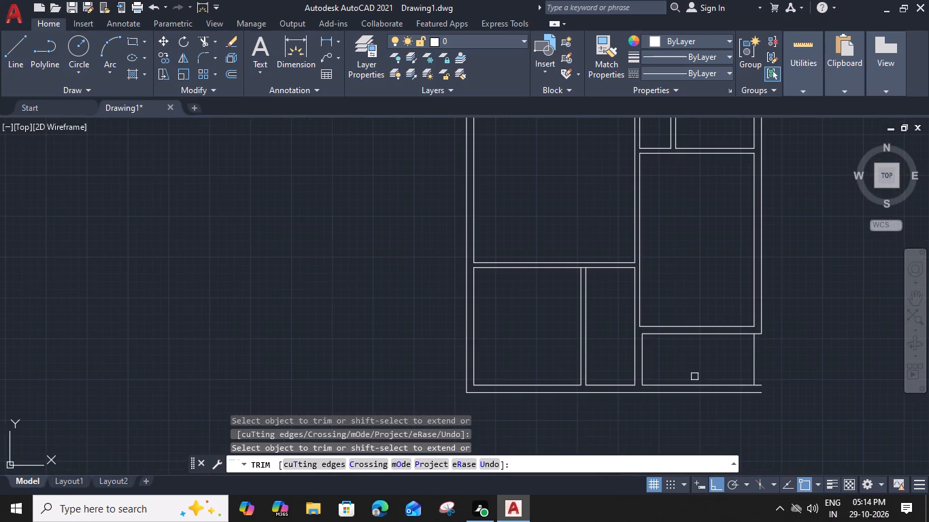
middle_drag(790, 366, 759, 350)
key(Escape)
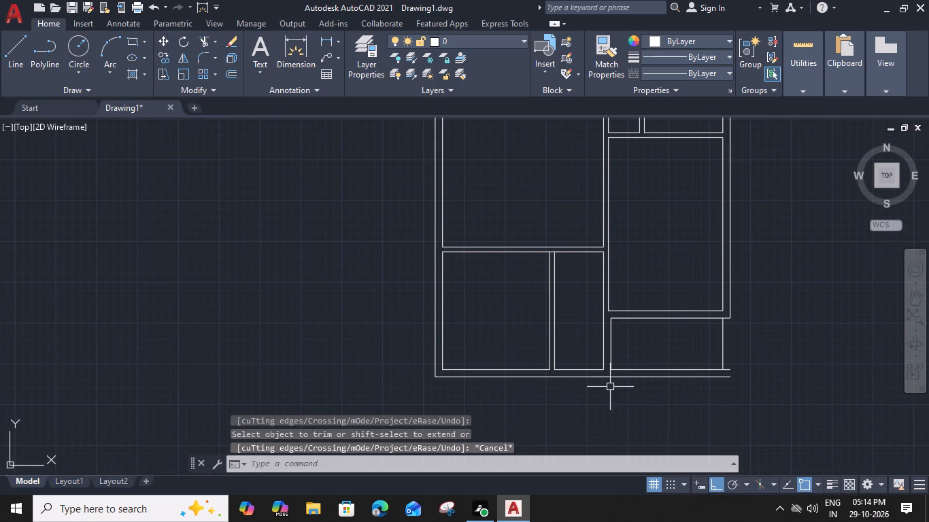
Extend the lower-right recess's left vertical line down to the outer bottom wall line and trim both bottom wall lines across the recess.
text(ex)
key(space)
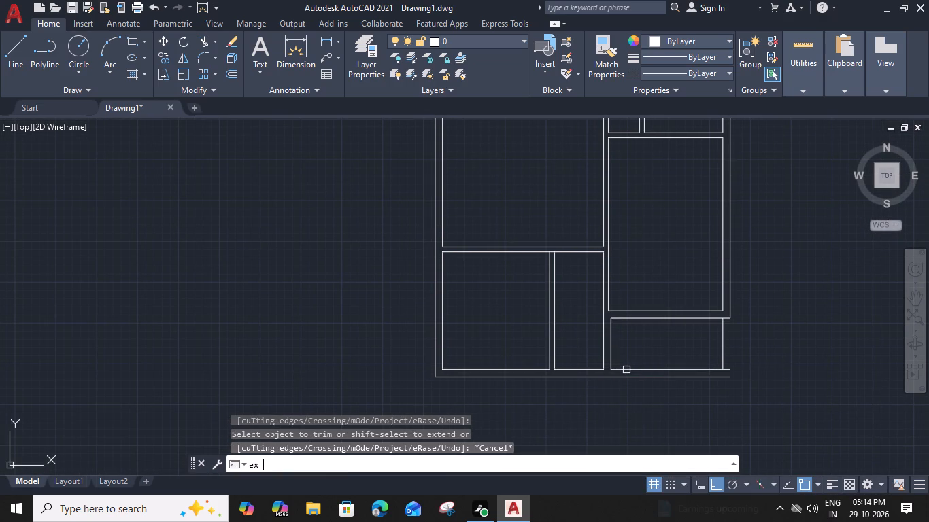
click(613, 353)
shift+click(673, 361)
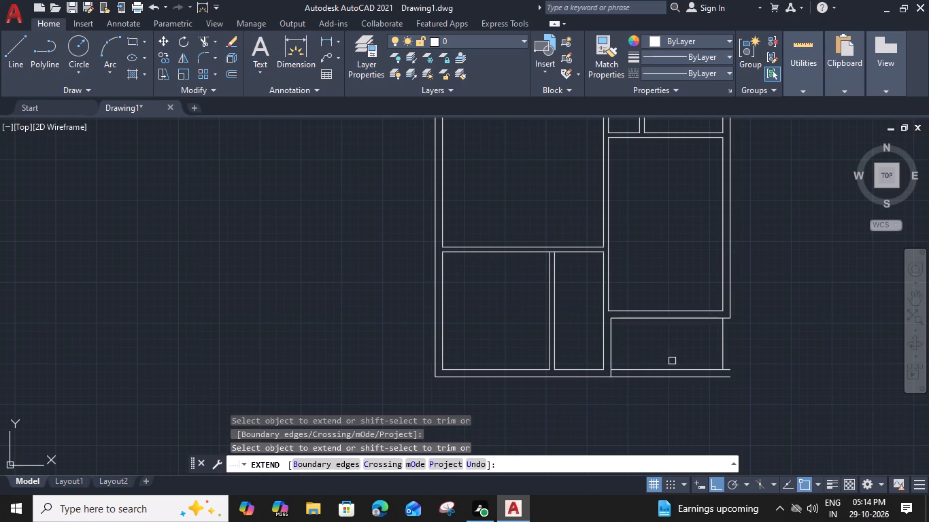
shift+click(676, 390)
key(Escape)
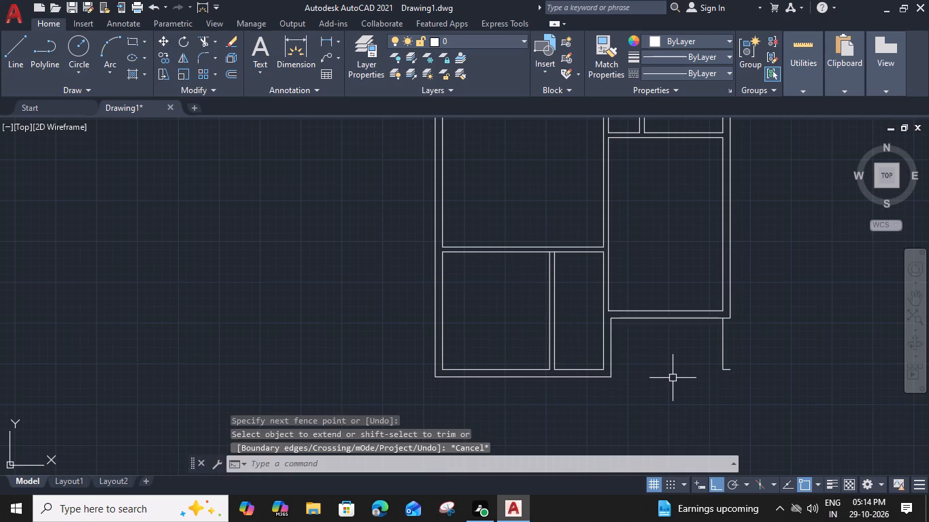
Draw a horizontal line from the recess's lower-left outer corner rightward, past the recess's right vertical line.
middle_drag(670, 377, 618, 379)
text(l)
key(space)
scroll(599, 377, up, 2)
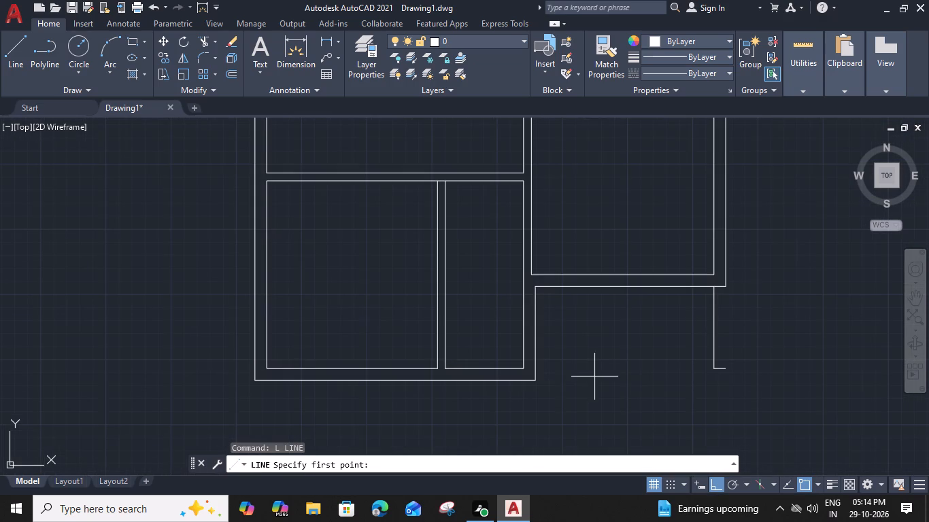
click(538, 382)
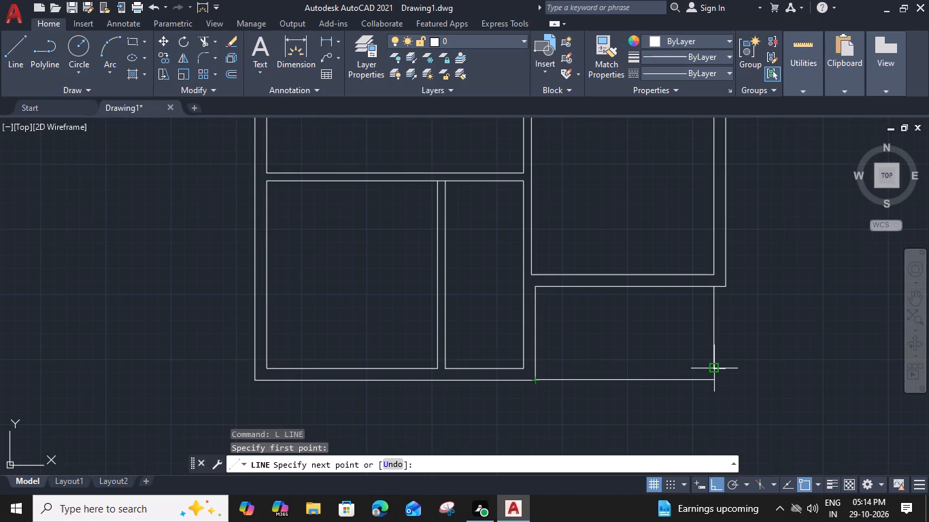
click(771, 377)
key(Escape)
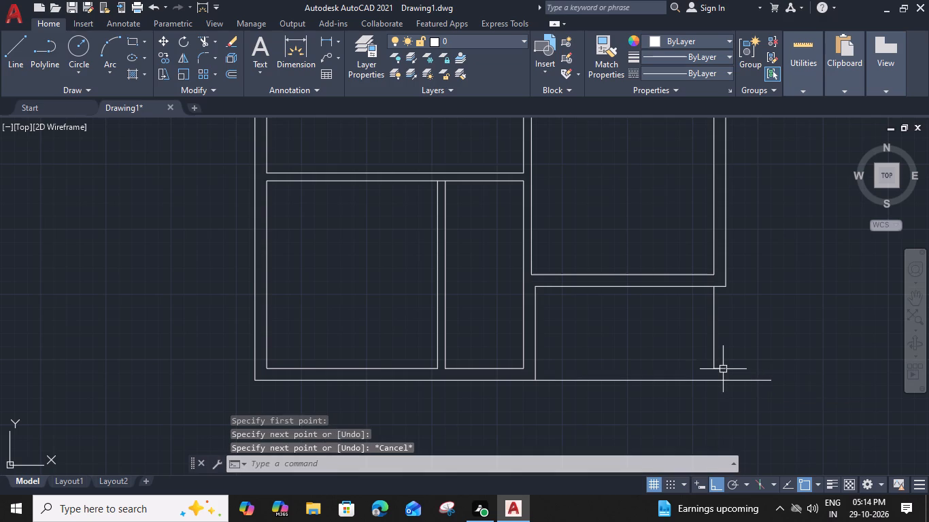
Delete the leftover short horizontal segment at the lower end of the recess's right vertical line.
click(723, 369)
key(Delete)
middle_drag(730, 347, 677, 338)
scroll(676, 338, down, 1)
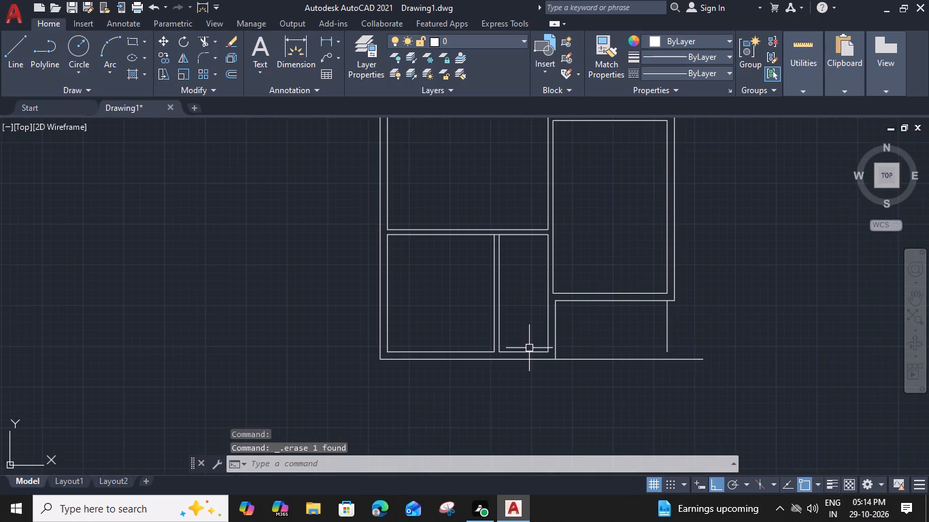
middle_drag(529, 348, 550, 361)
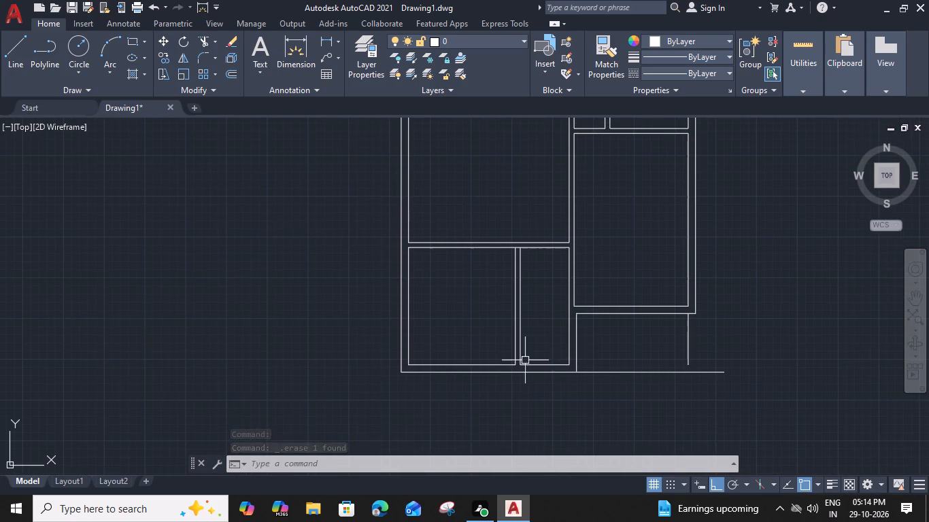
Offset the lower-left room's bottom, left and partition-side wall lines 2' into the room.
click(456, 365)
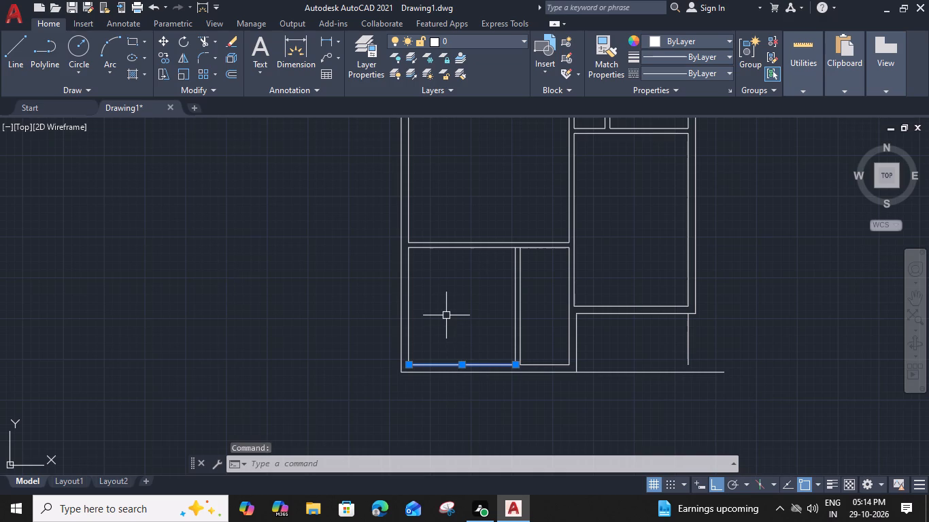
text(o)
key(space)
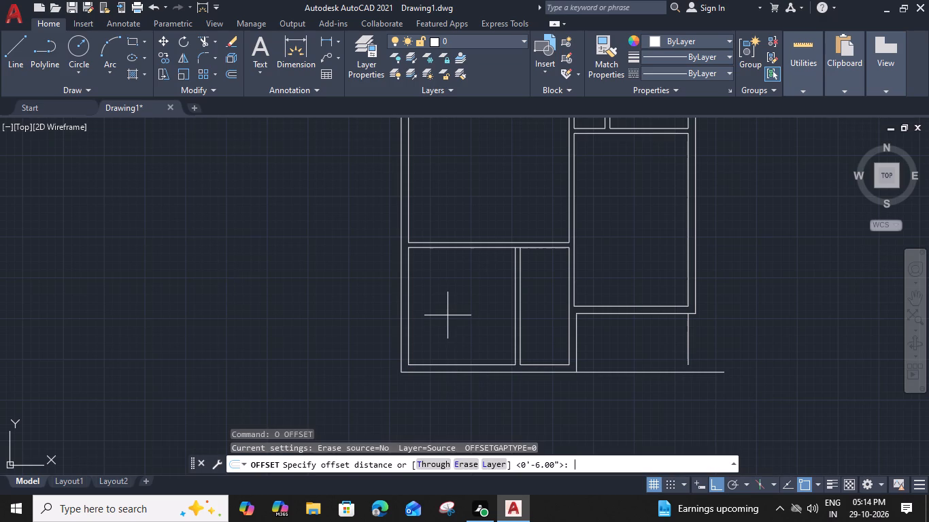
text(2')
key(space)
click(452, 294)
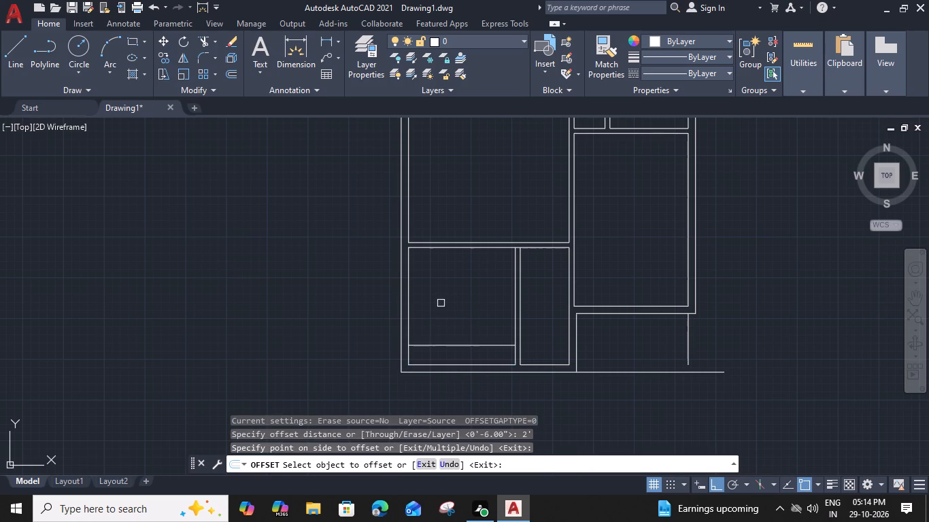
scroll(416, 323, up, 1)
click(405, 326)
click(458, 328)
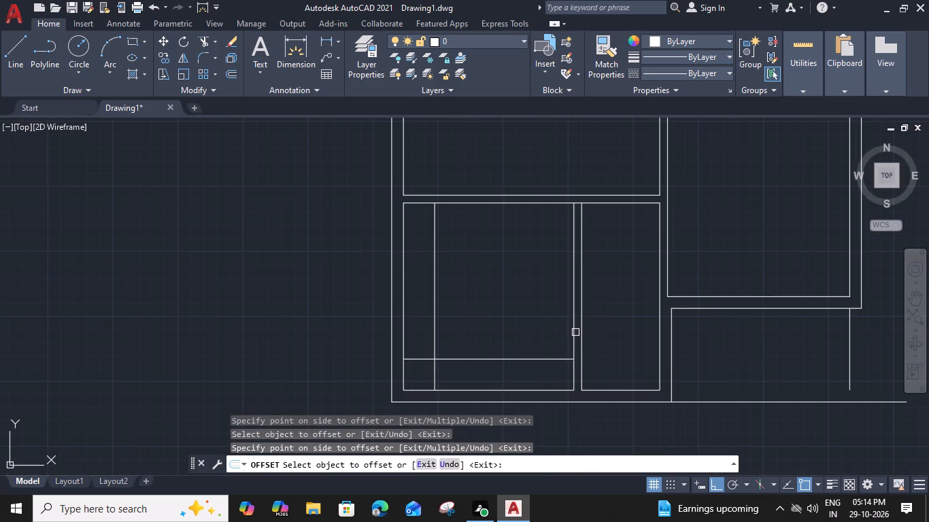
click(575, 332)
click(542, 335)
key(Escape)
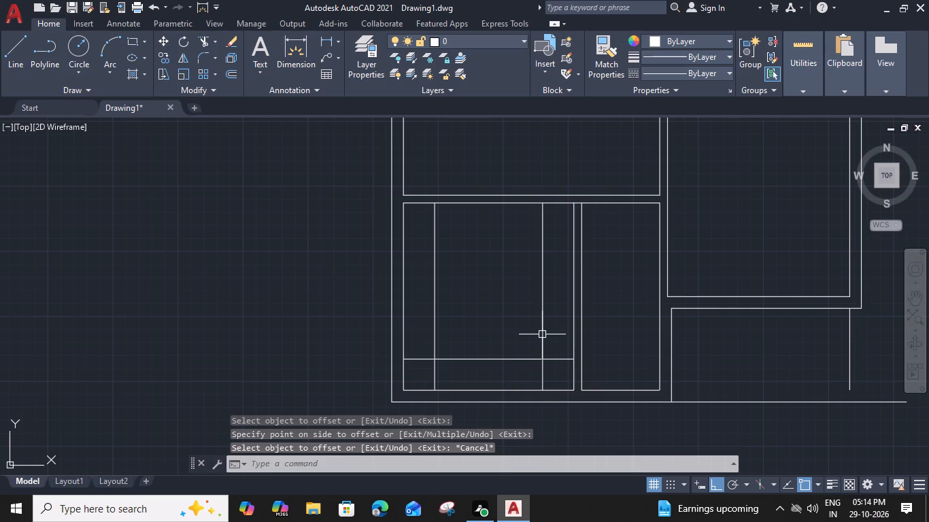
Draw a horizontal line from the dividing wall to the partition's far line, level with the lower-right room's inner bottom corner.
middle_drag(615, 345, 504, 347)
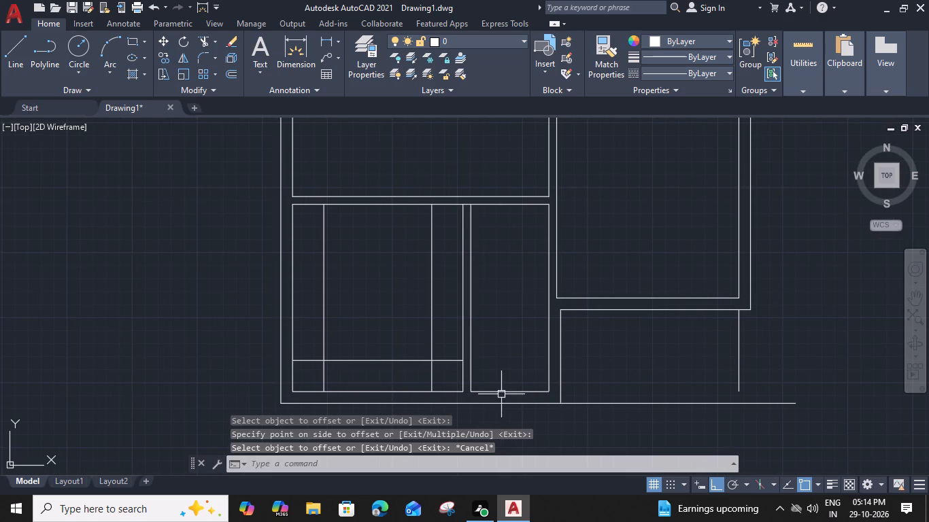
middle_drag(503, 339, 523, 360)
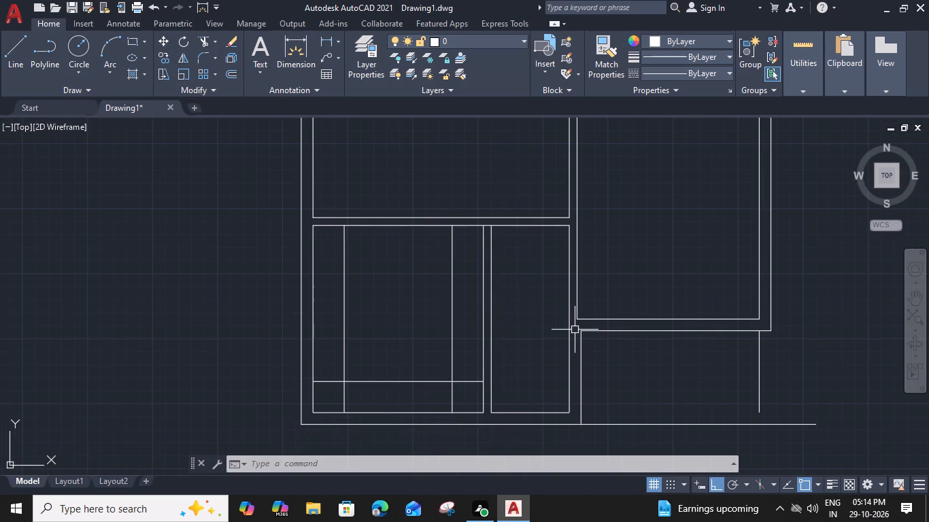
key(l)
key(space)
scroll(572, 324, up, 2)
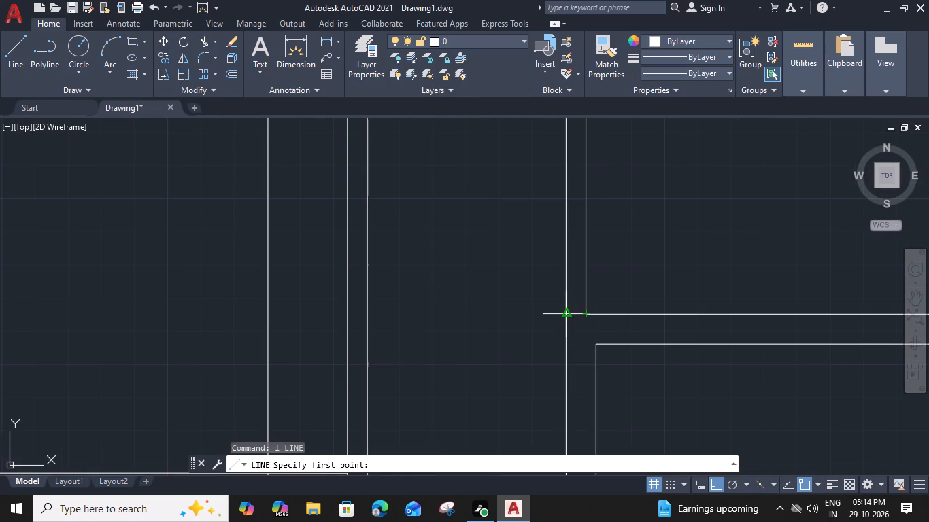
click(567, 316)
click(344, 315)
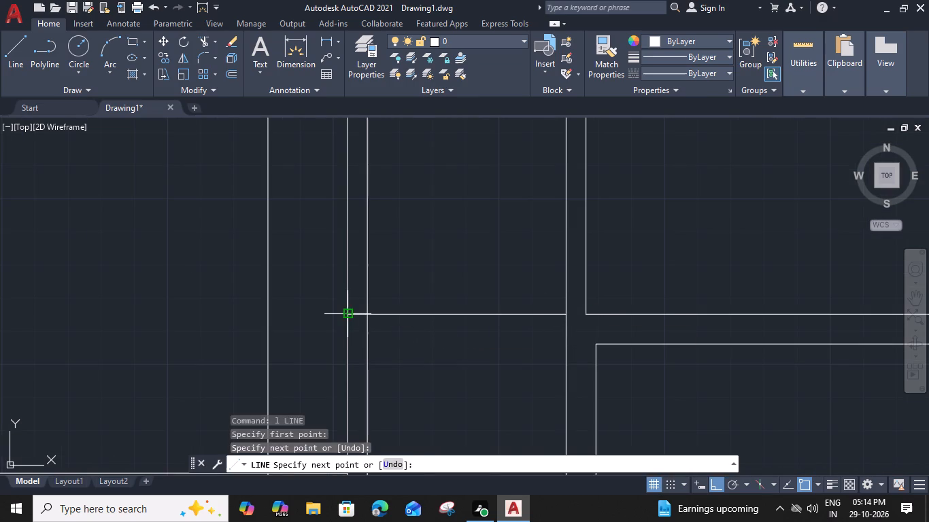
key(Escape)
Trim the new line between partition and dividing wall, and remove both partition lines above its remaining short cap.
text(tr)
key(space)
click(440, 315)
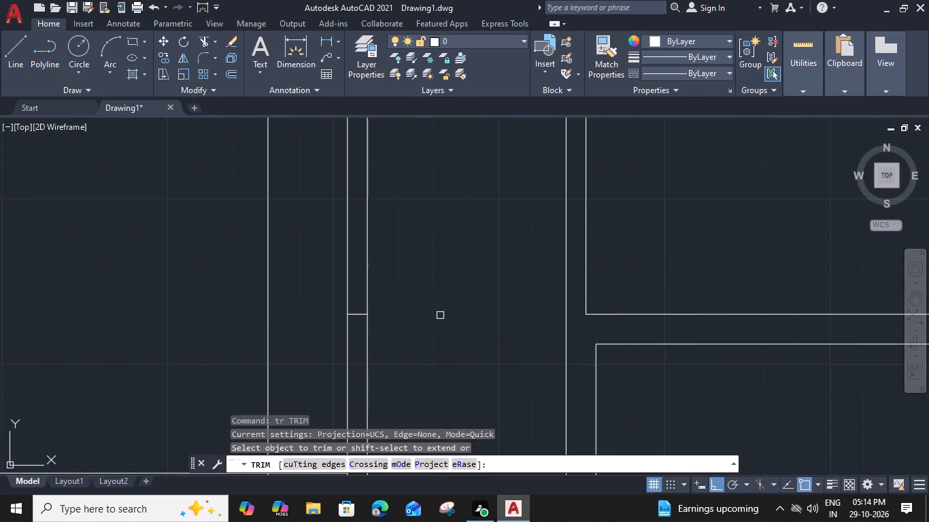
scroll(437, 311, down, 1)
middle_drag(439, 313, 597, 365)
click(586, 316)
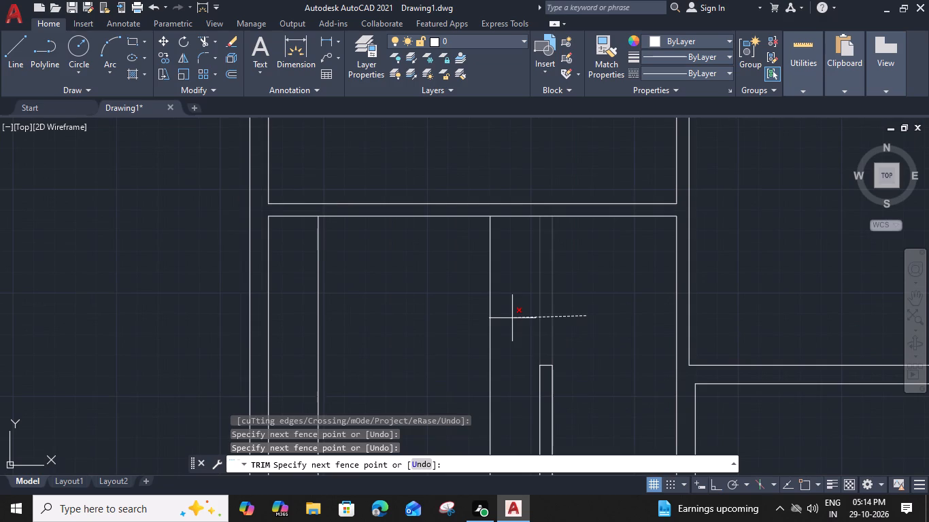
click(513, 318)
middle_drag(603, 293, 658, 253)
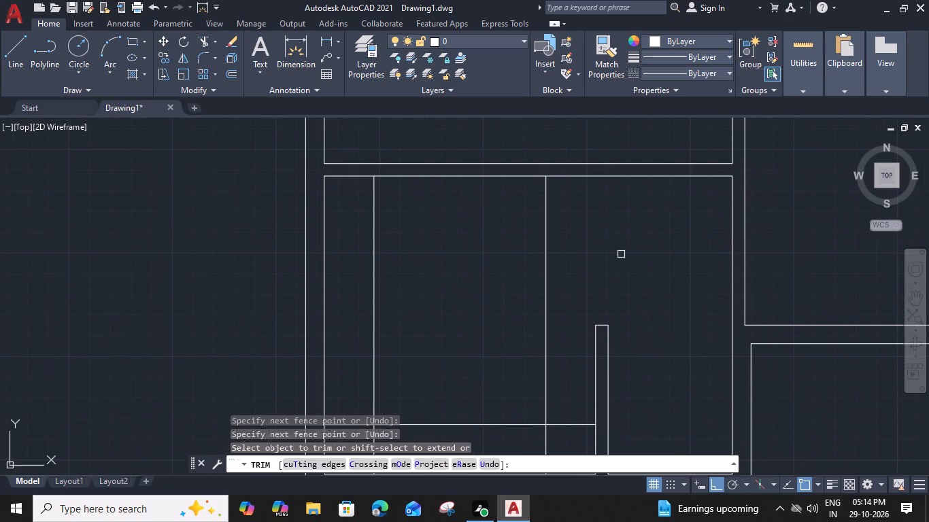
key(Escape)
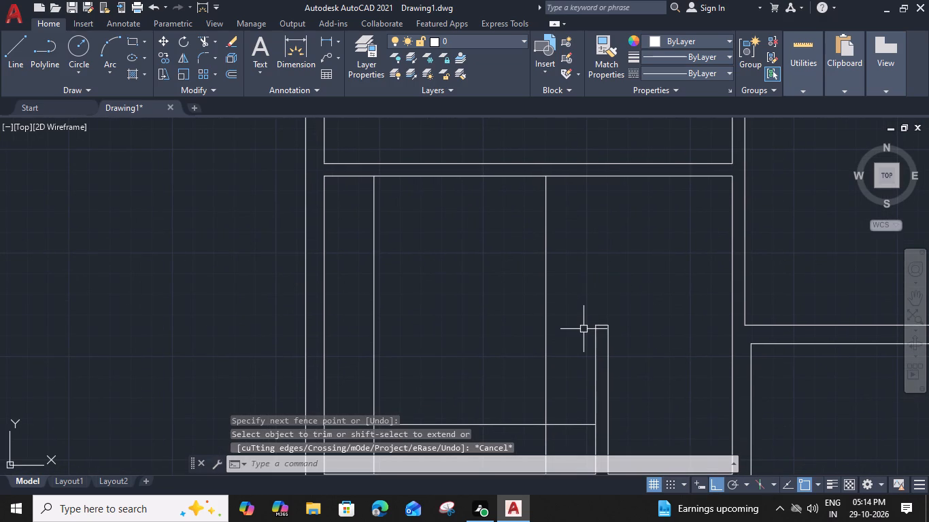
Draw a short horizontal line from the partition, just below its top end, to the adjacent 2' offset line.
text(l)
key(space)
scroll(584, 329, up, 3)
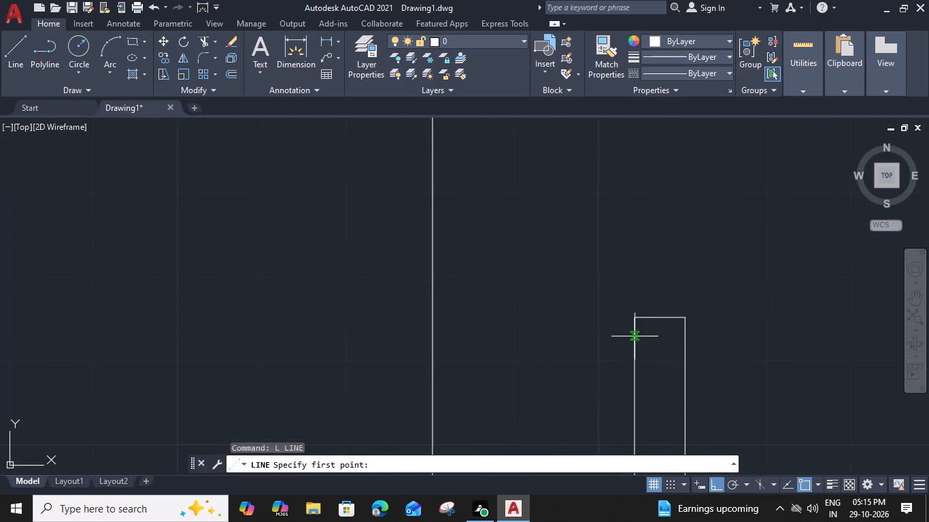
drag(632, 334, 624, 334)
click(430, 330)
key(Escape)
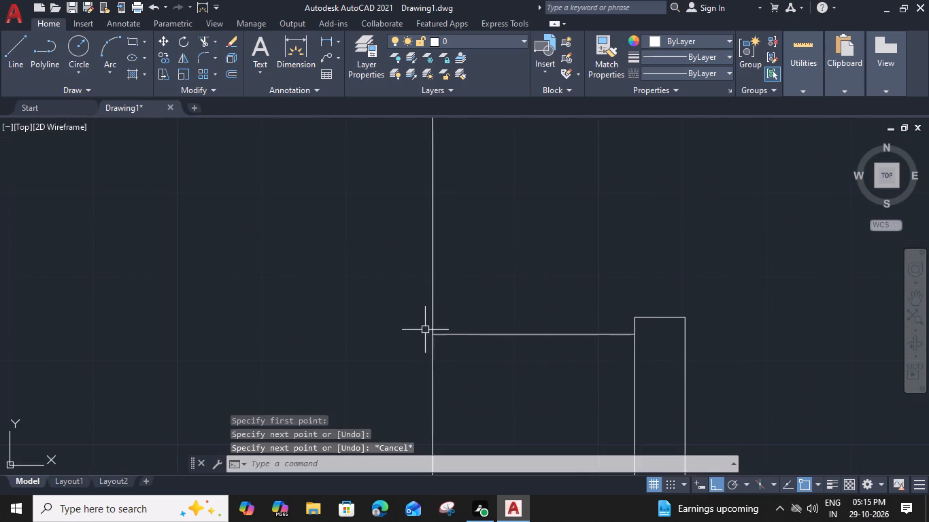
Draw a short horizontal line from the lower-left room's left inner wall to the adjacent 2' offset line.
scroll(424, 330, down, 2)
middle_drag(400, 344, 726, 256)
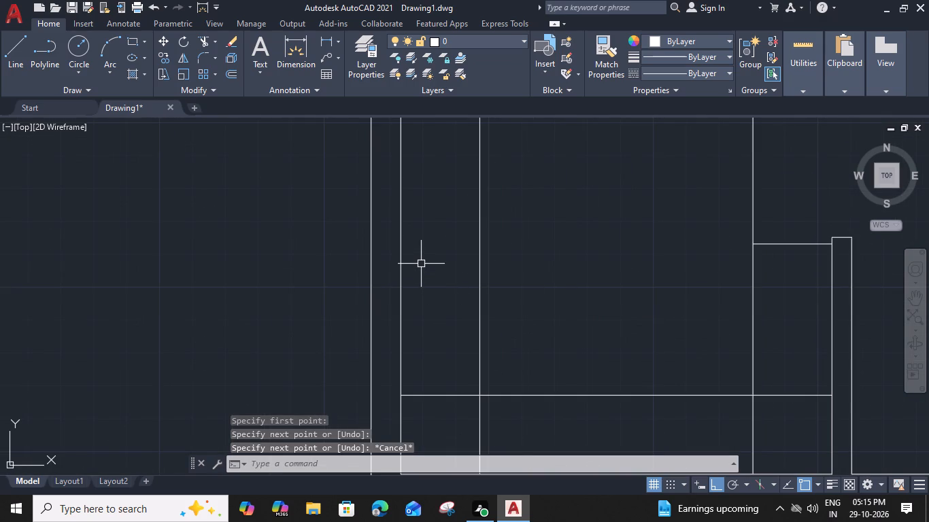
middle_drag(421, 264, 422, 358)
scroll(423, 343, down, 2)
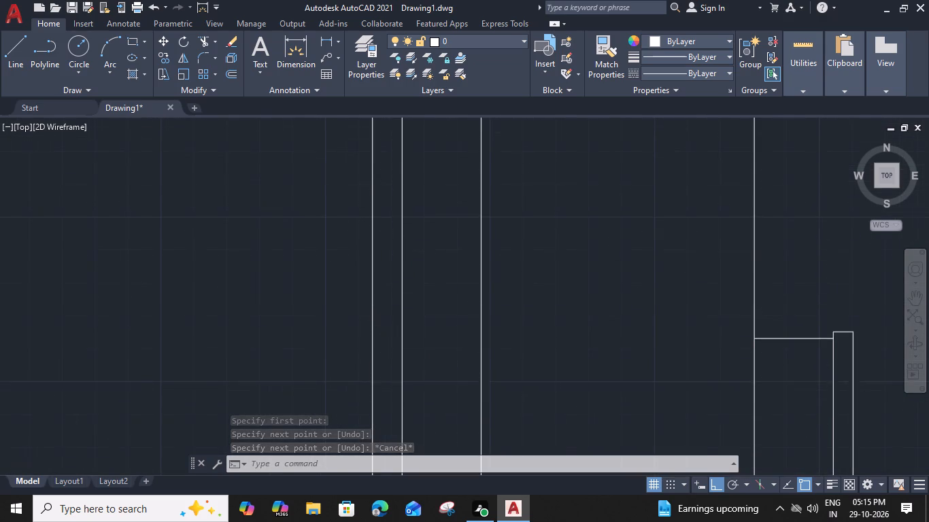
key(l)
key(space)
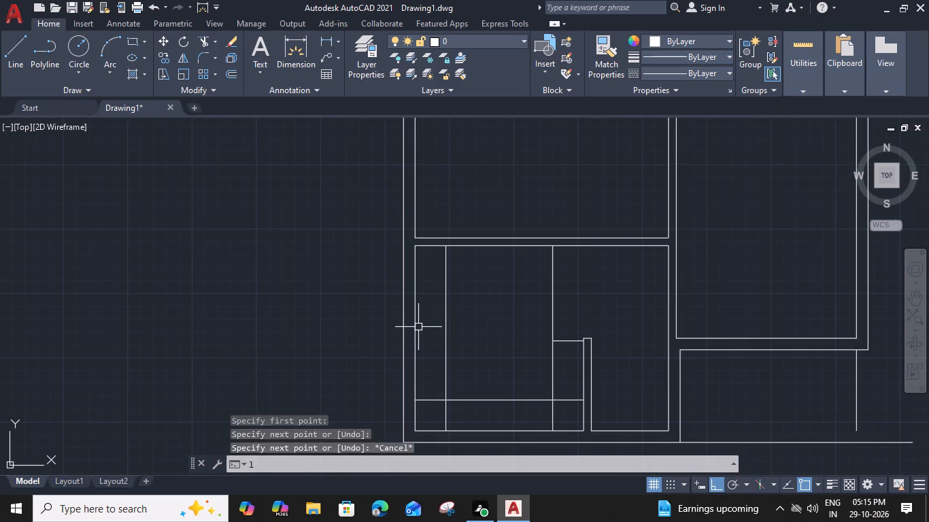
scroll(415, 312, up, 1)
click(413, 327)
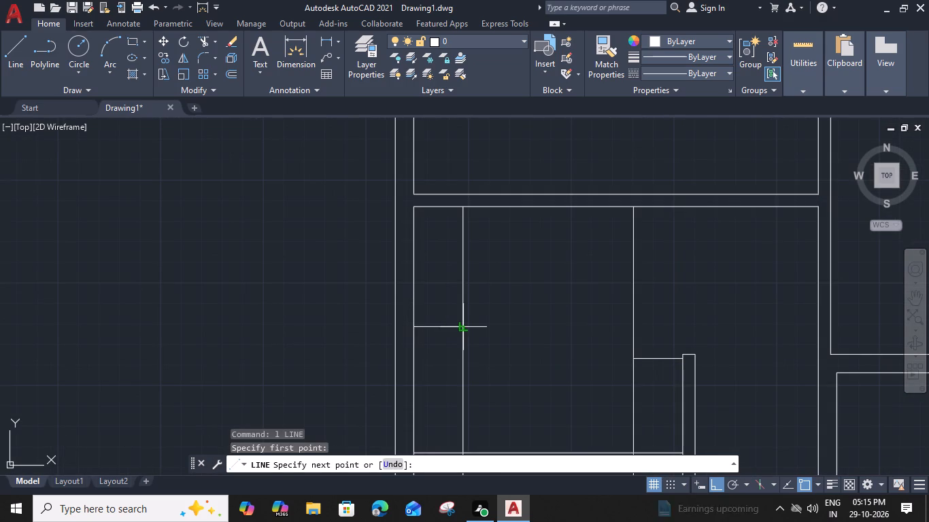
click(466, 325)
key(Escape)
Trim the two vertical 2' offset lines above the short horizontal lines that close them off.
key(t)
key(r)
key(space)
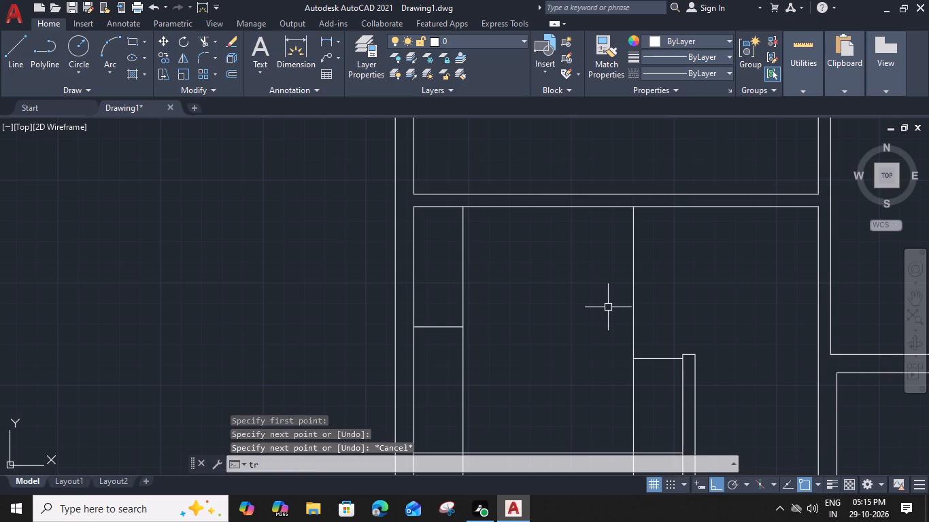
click(631, 291)
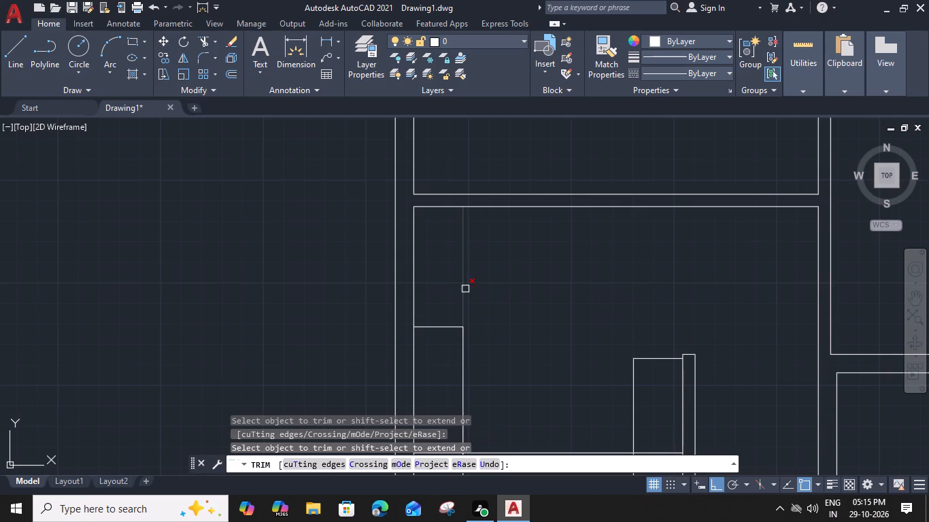
click(465, 289)
key(Escape)
Draw a short vertical line across the horizontal interior wall at its midpoint.
middle_drag(458, 283, 409, 291)
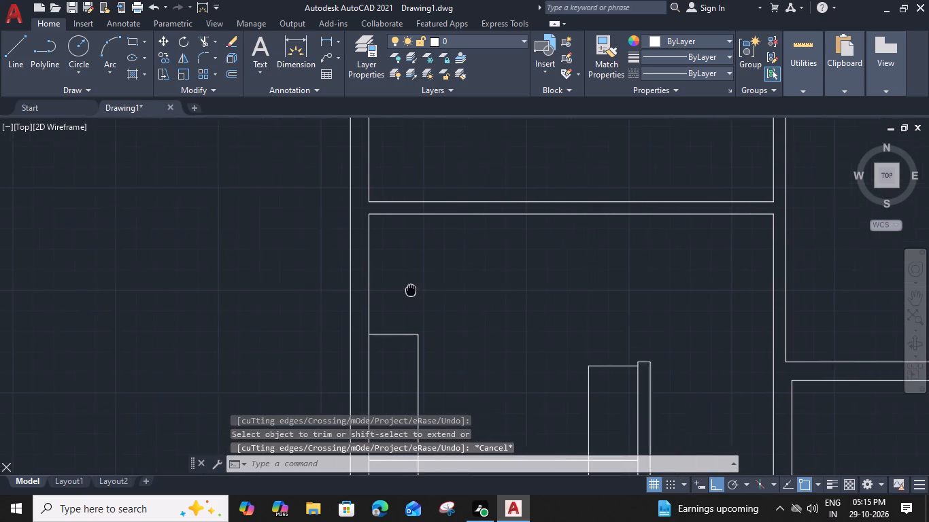
middle_drag(409, 291, 400, 292)
text(l)
key(space)
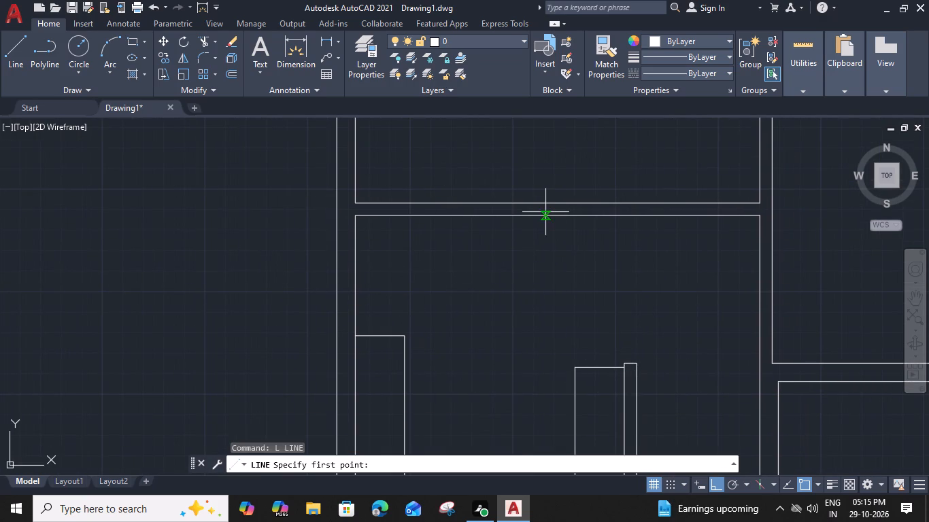
click(557, 217)
click(554, 207)
key(Escape)
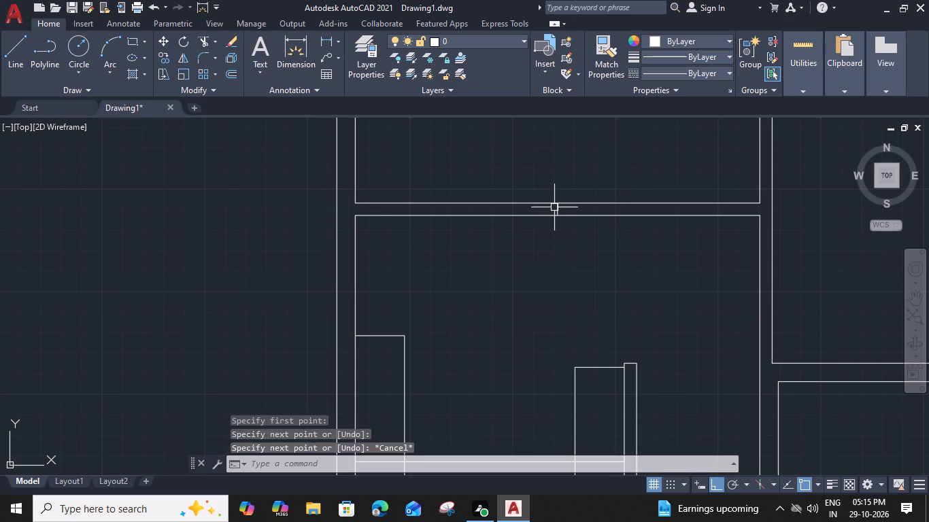
Draw a short horizontal line across the left outer wall, level with the interior wall's lower line.
scroll(554, 207, down, 2)
middle_drag(535, 266, 396, 326)
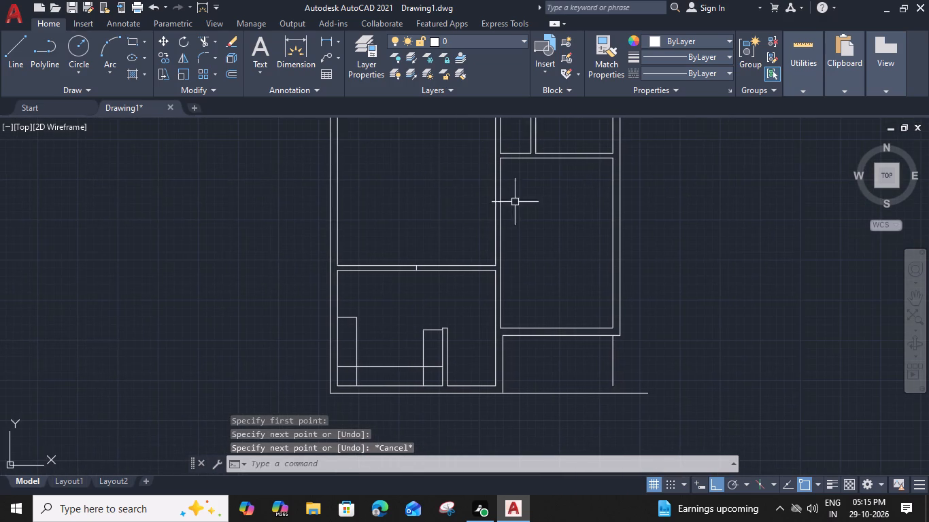
scroll(311, 273, up, 2)
key(space)
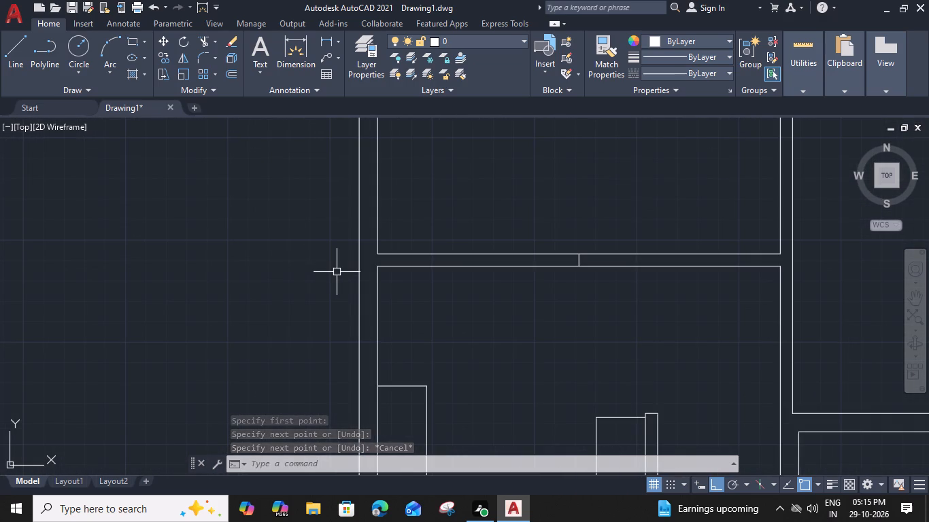
click(376, 265)
click(360, 268)
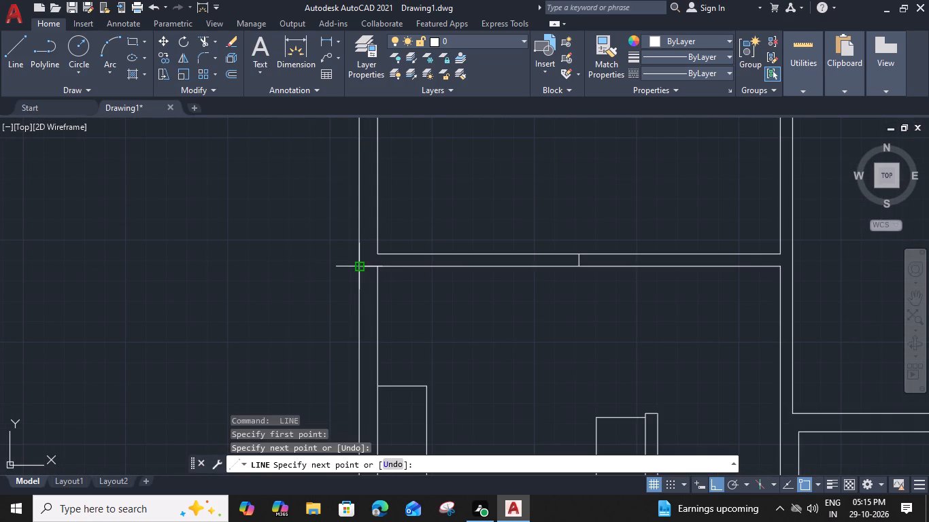
Draw a short horizontal line across the vertical interior wall at the top-left corner of the large lower-right room.
key(space)
middle_drag(402, 239, 390, 366)
scroll(454, 258, down, 1)
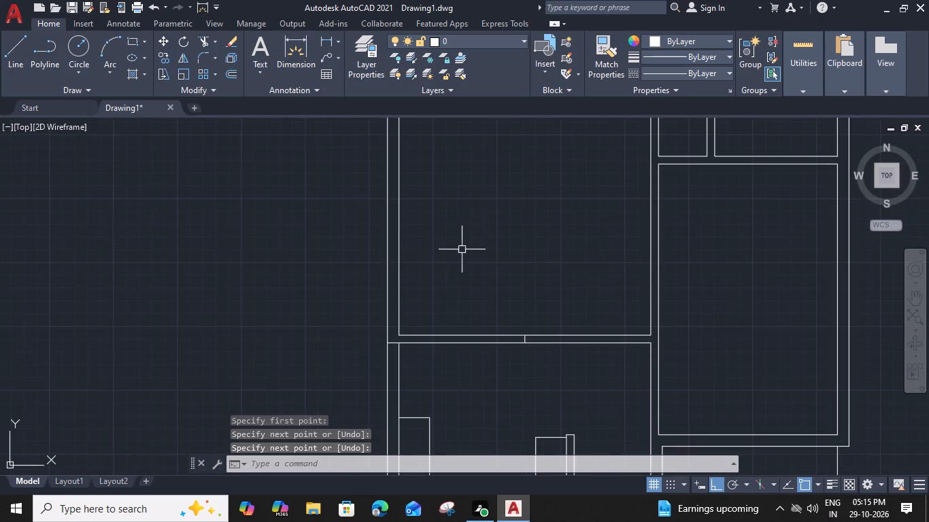
middle_drag(465, 251, 301, 358)
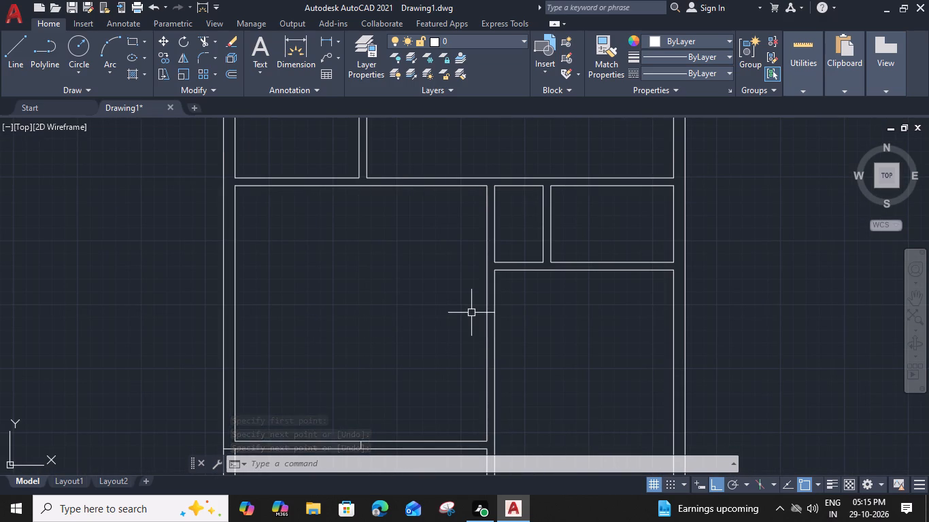
scroll(488, 278, up, 3)
text(l)
key(space)
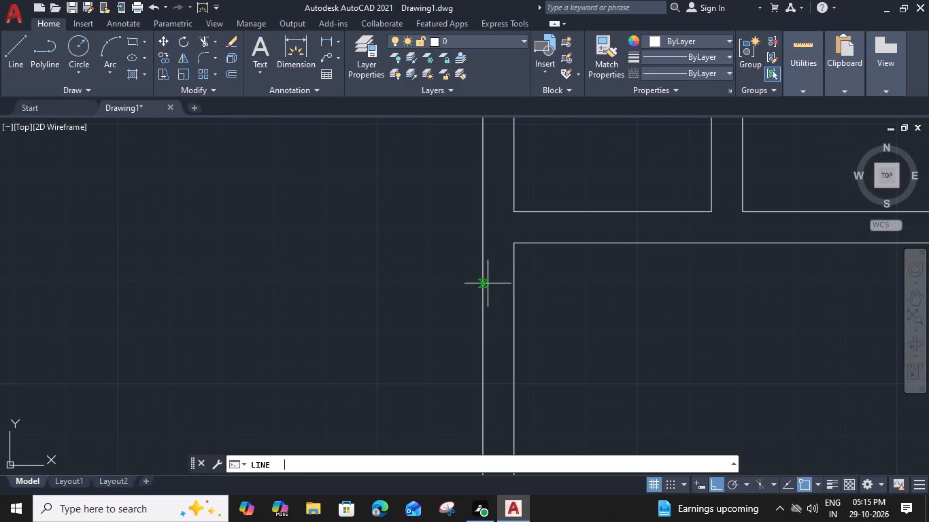
click(516, 246)
click(484, 242)
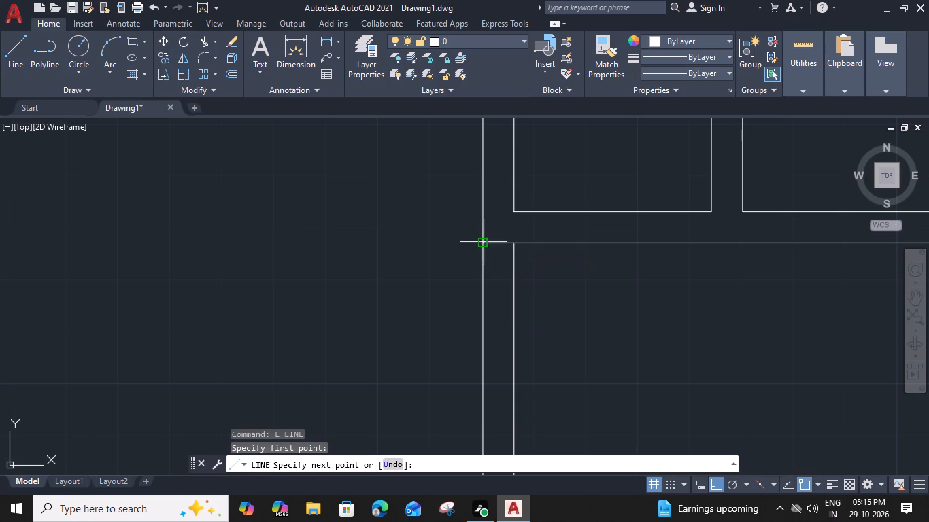
key(space)
Draw two short horizontal lines closing the gaps in the upper line of the wall beneath the two small right-hand rooms.
scroll(420, 253, down, 1)
middle_drag(420, 254, 411, 411)
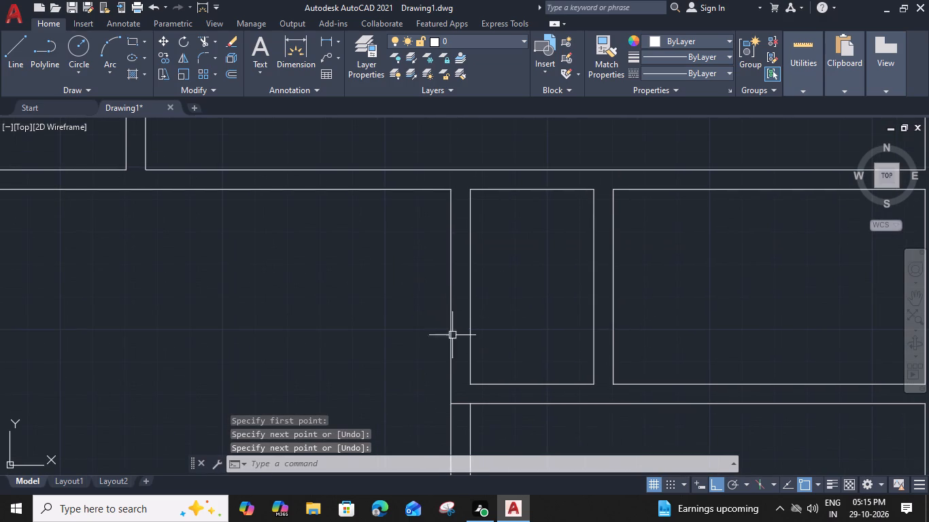
key(space)
click(468, 387)
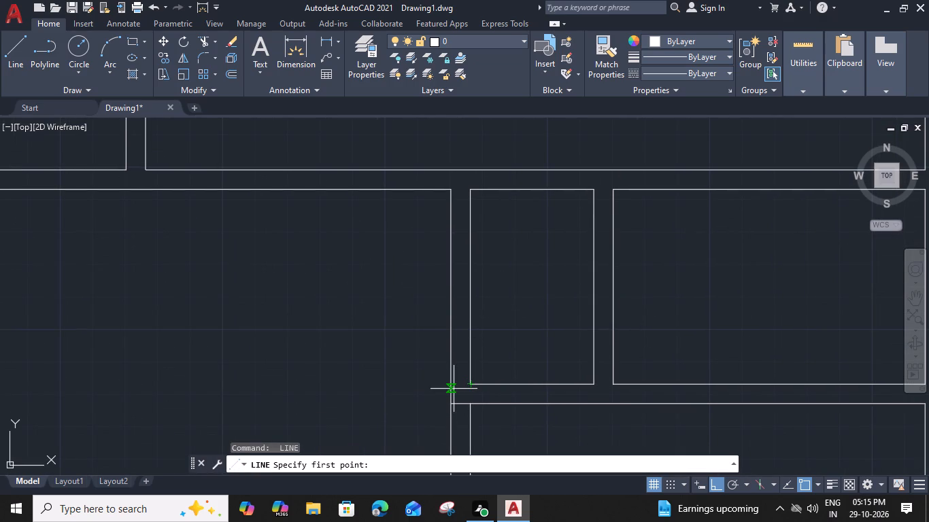
click(475, 383)
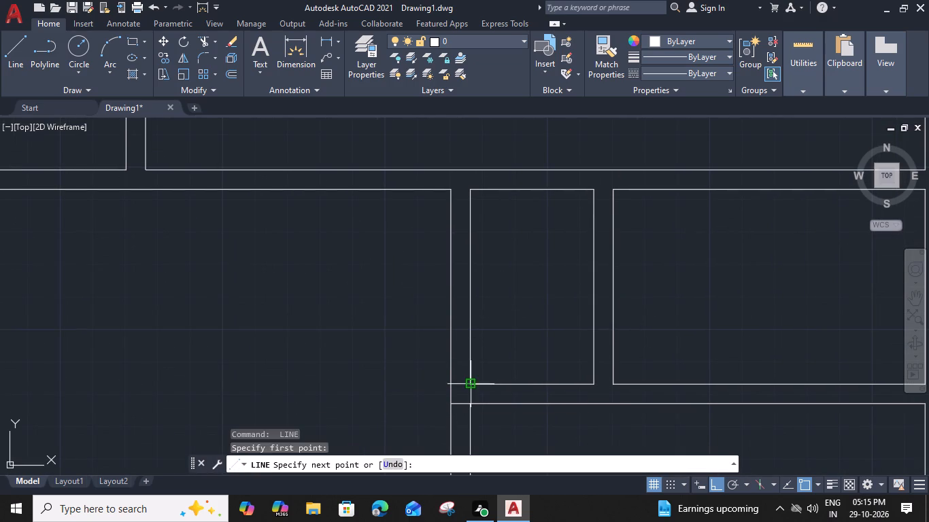
click(454, 385)
key(space)
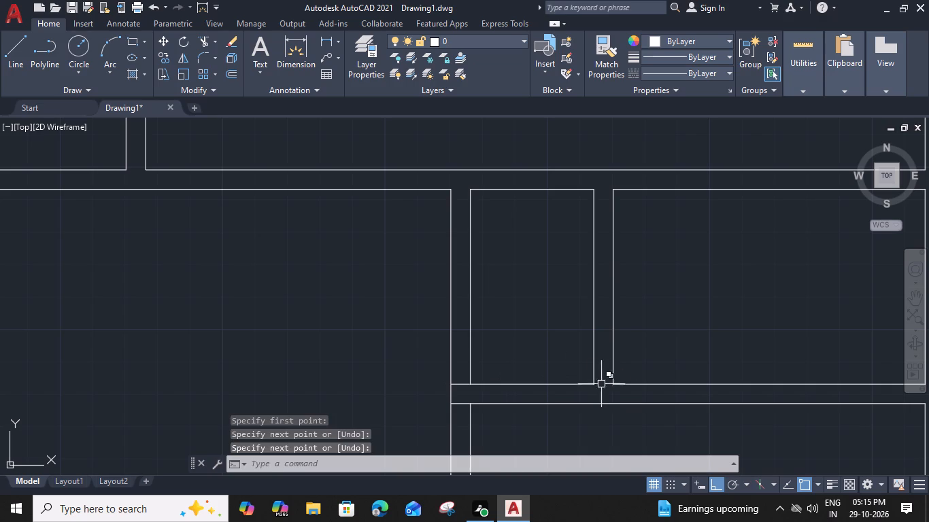
key(space)
click(613, 384)
click(594, 386)
key(space)
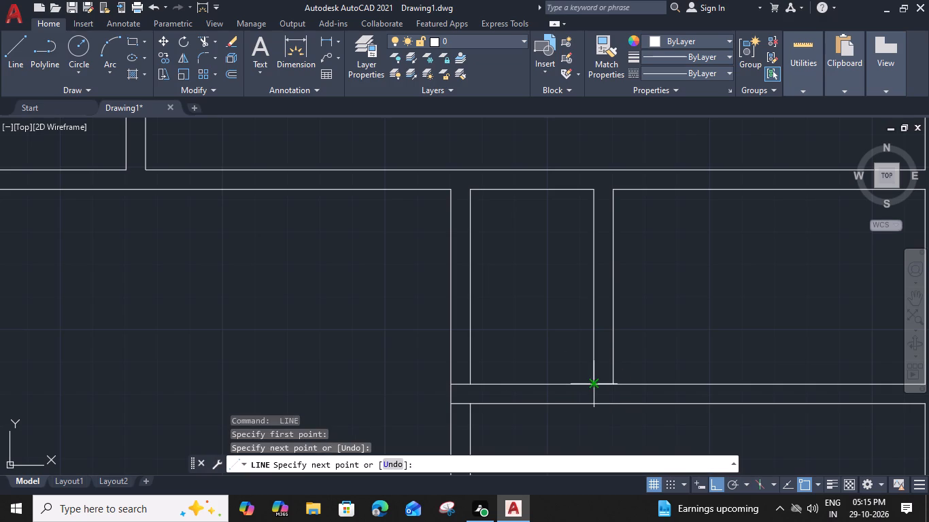
Draw a short vertical line across the horizontal interior wall from the bottom-left corner of the large upper-right room.
scroll(491, 313, down, 2)
middle_drag(486, 318, 614, 385)
scroll(495, 336, up, 3)
key(space)
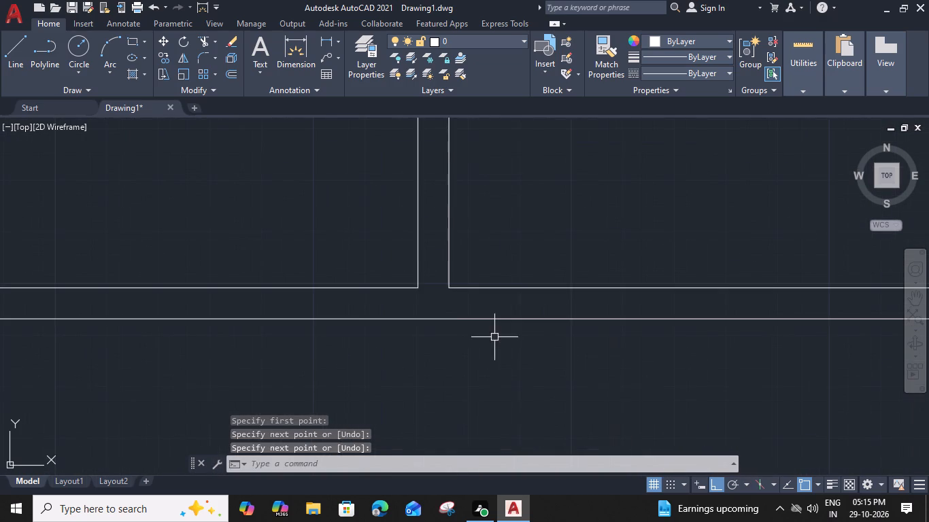
click(450, 291)
click(450, 318)
key(space)
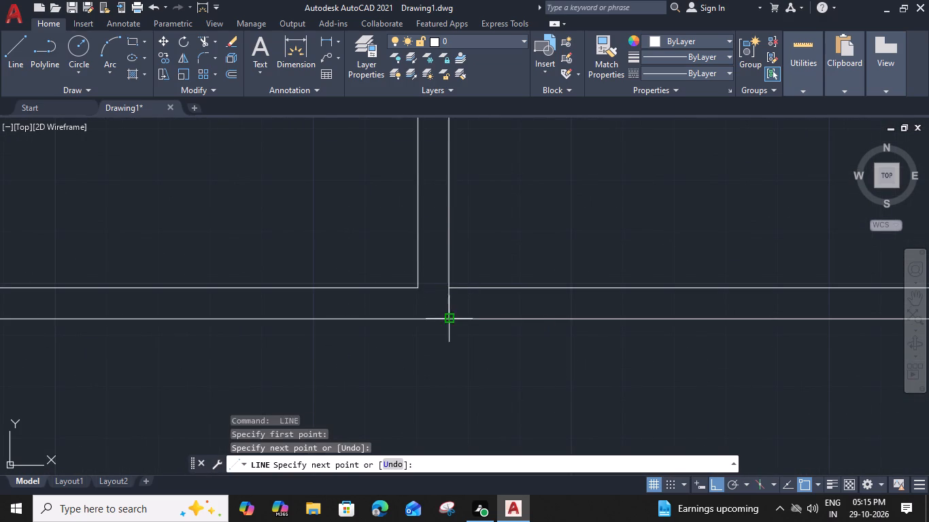
Draw a short vertical line closing the right end of the wall between the two upper-left rooms.
scroll(450, 318, down, 2)
middle_drag(410, 328, 414, 381)
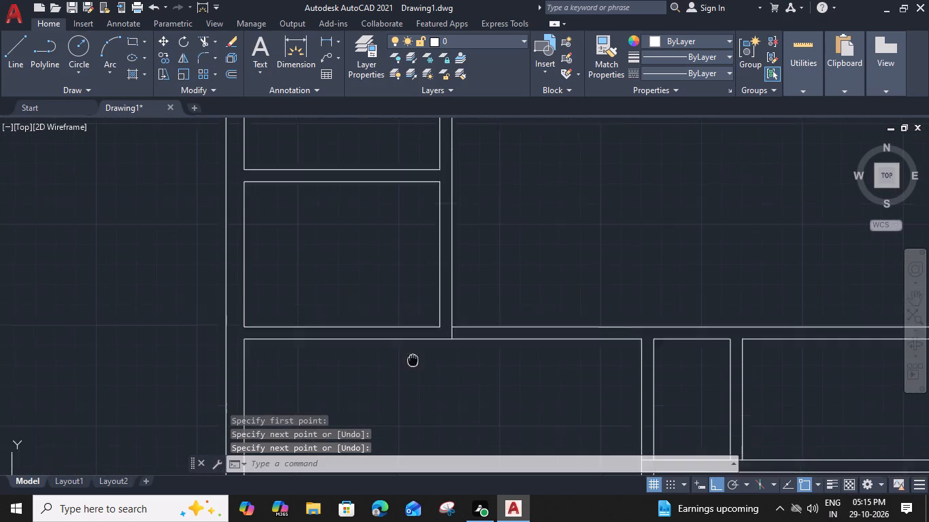
middle_drag(414, 381, 418, 430)
scroll(425, 258, up, 1)
key(space)
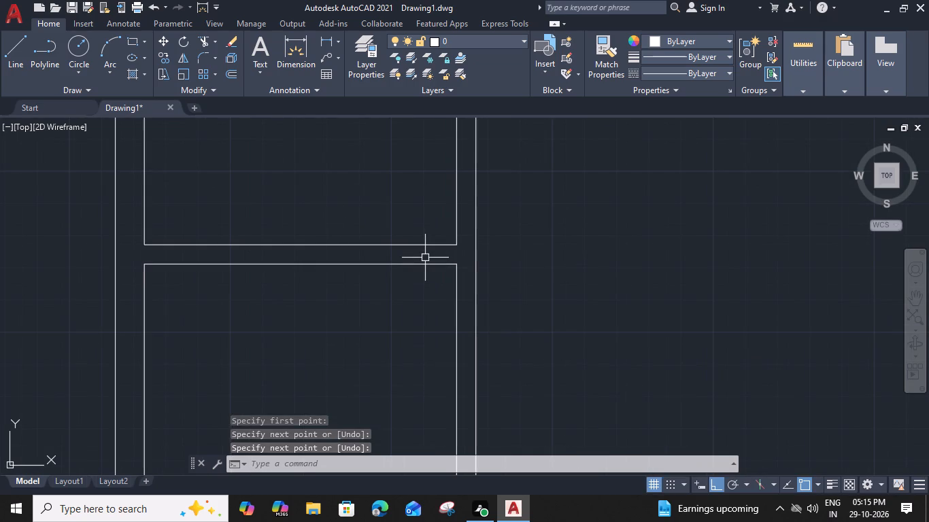
click(457, 246)
click(457, 261)
key(space)
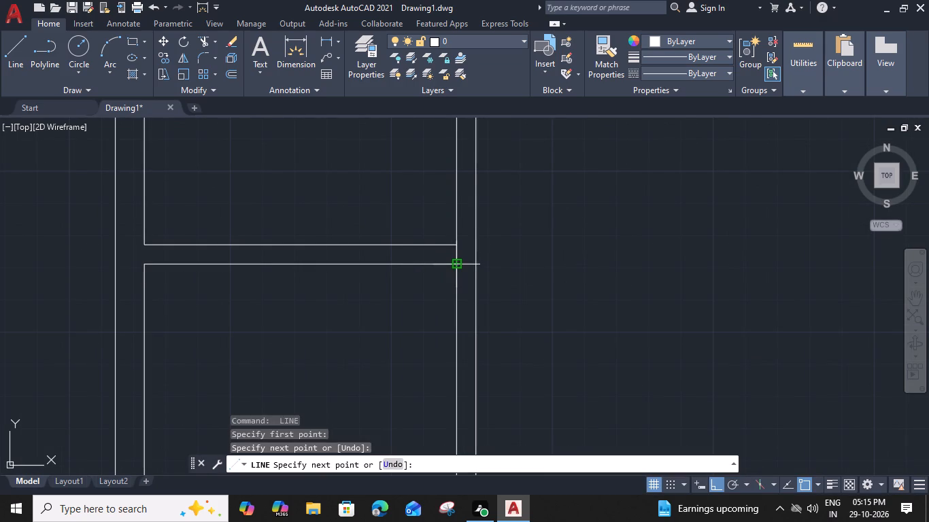
Draw a short horizontal line across the interior wall at the midpoint of the top-left room's right side.
scroll(453, 258, down, 1)
middle_drag(434, 256, 417, 428)
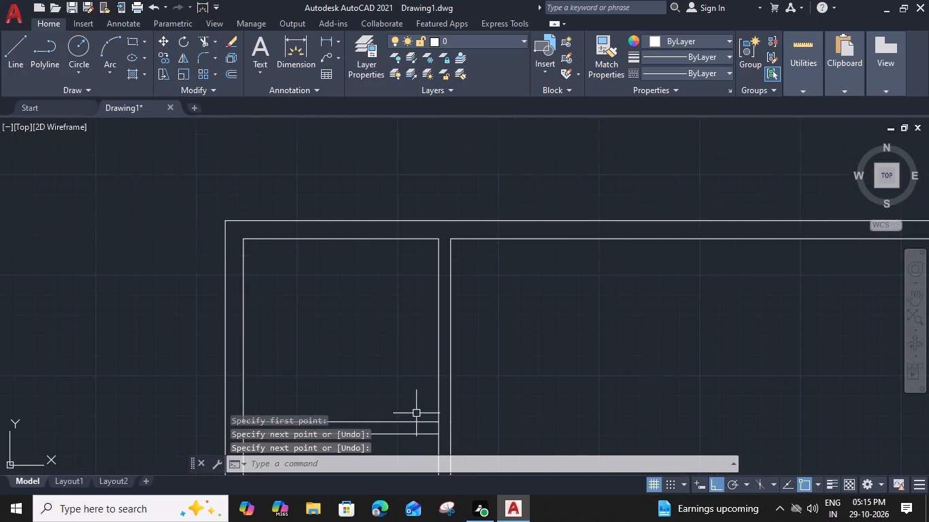
key(space)
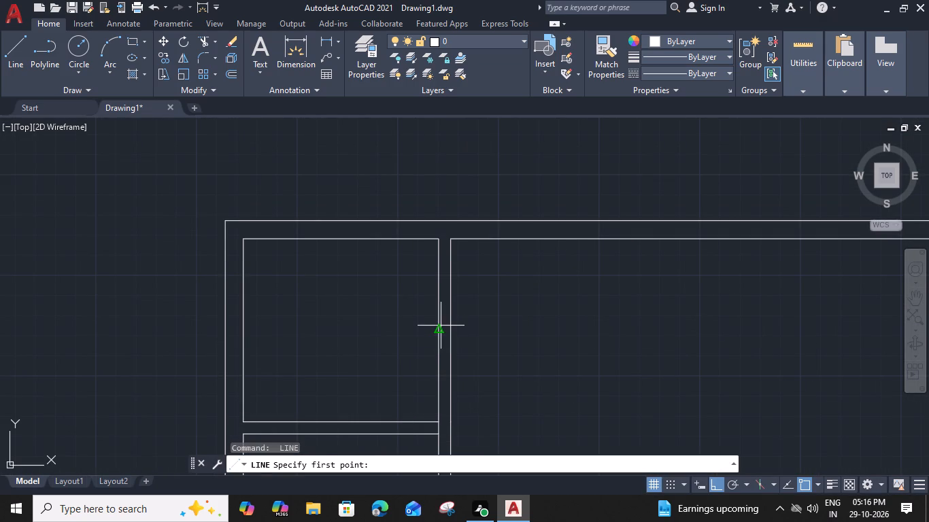
click(448, 330)
click(435, 330)
key(space)
Trim the overlapping 2' counter lines at both inner corners in the lower-left room to leave one U-shaped counter outline.
scroll(435, 330, down, 2)
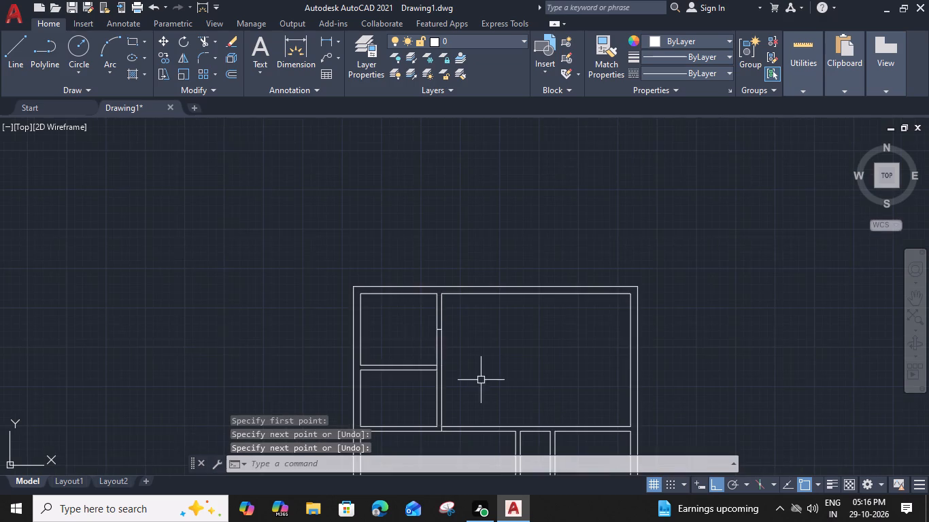
middle_drag(482, 379, 463, 279)
middle_drag(456, 368, 442, 237)
middle_drag(447, 403, 438, 338)
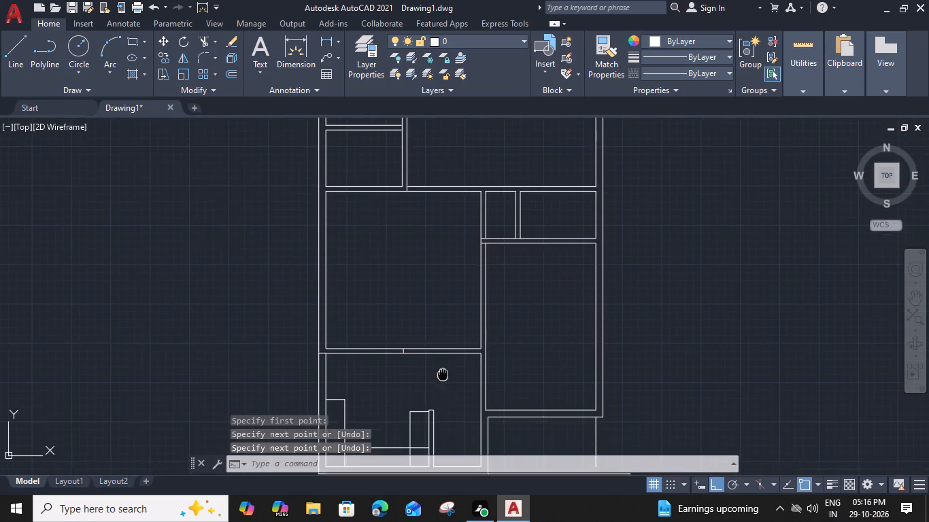
middle_drag(438, 338, 435, 311)
text(tr)
key(space)
scroll(407, 373, up, 2)
click(411, 351)
click(388, 383)
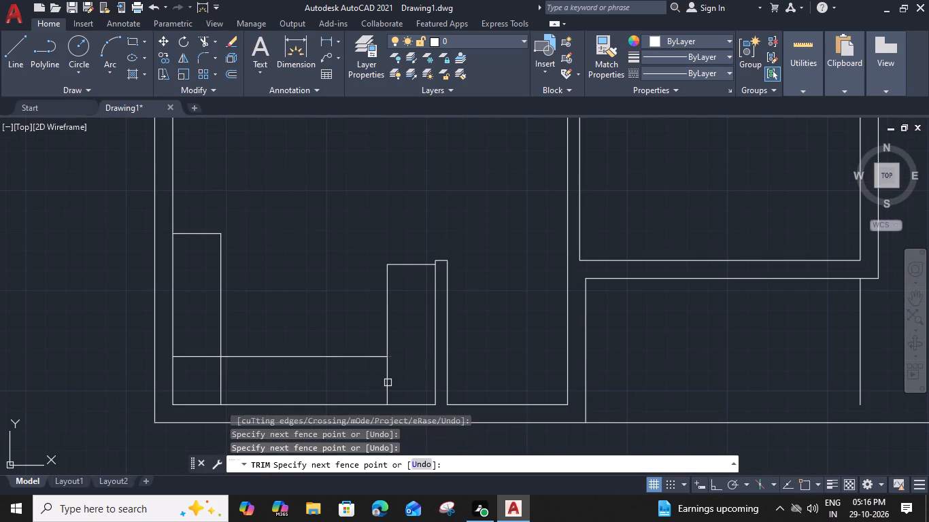
click(200, 351)
click(250, 377)
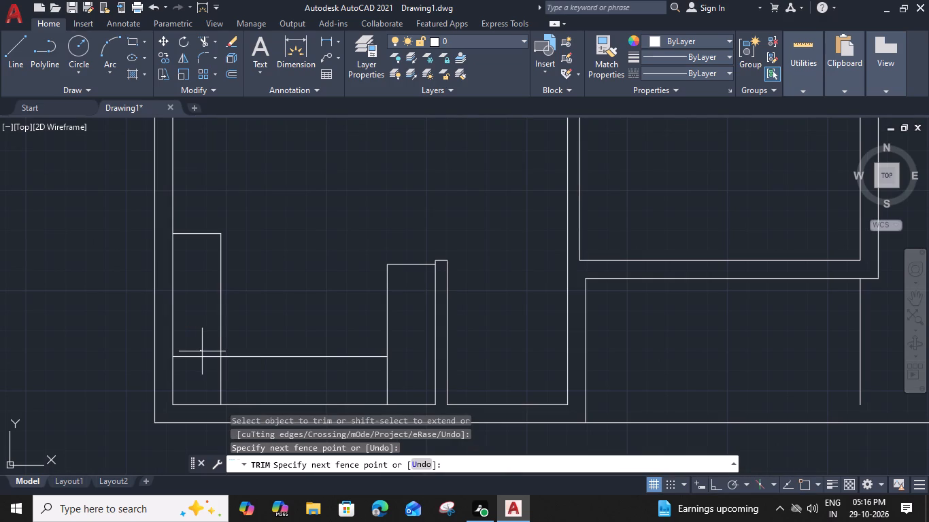
click(389, 377)
key(Escape)
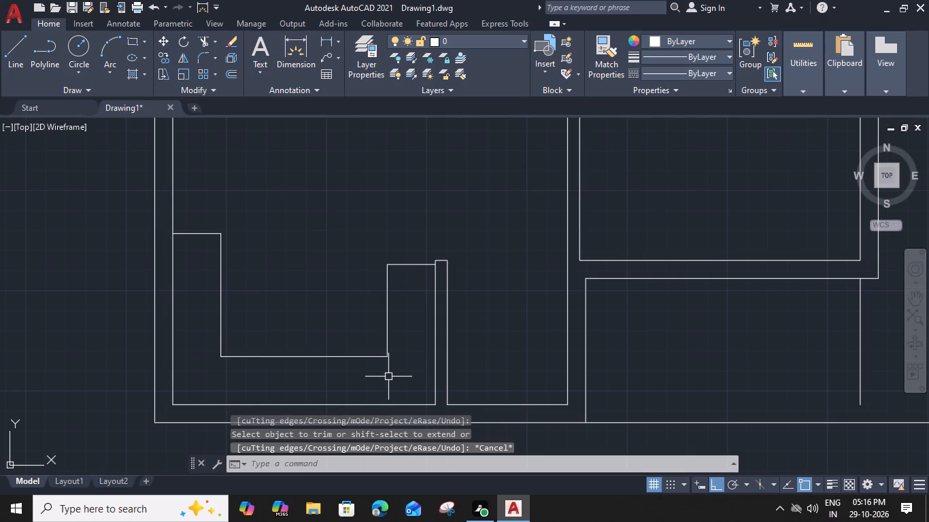
Draw a short vertical line from the top-left corner of the open lower-right area up across the horizontal wall.
middle_drag(448, 301, 464, 273)
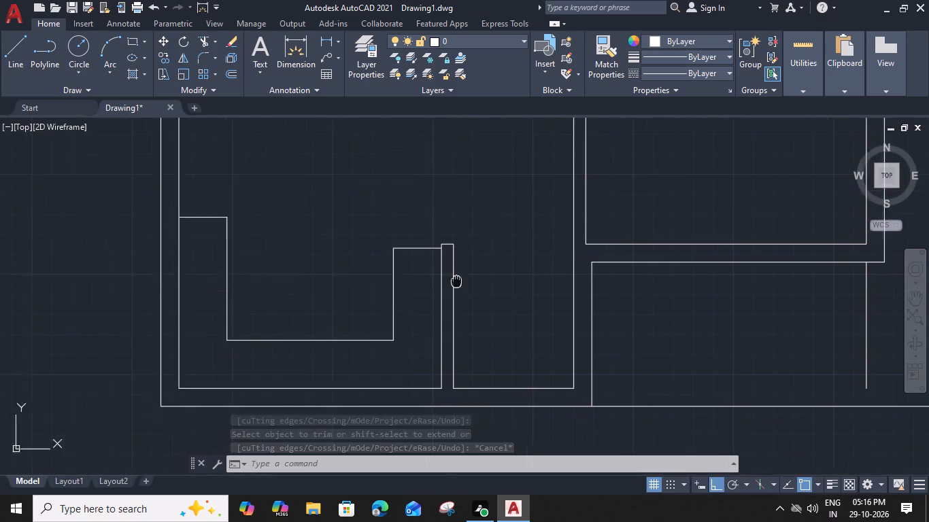
middle_drag(464, 273, 482, 230)
middle_drag(705, 279, 573, 300)
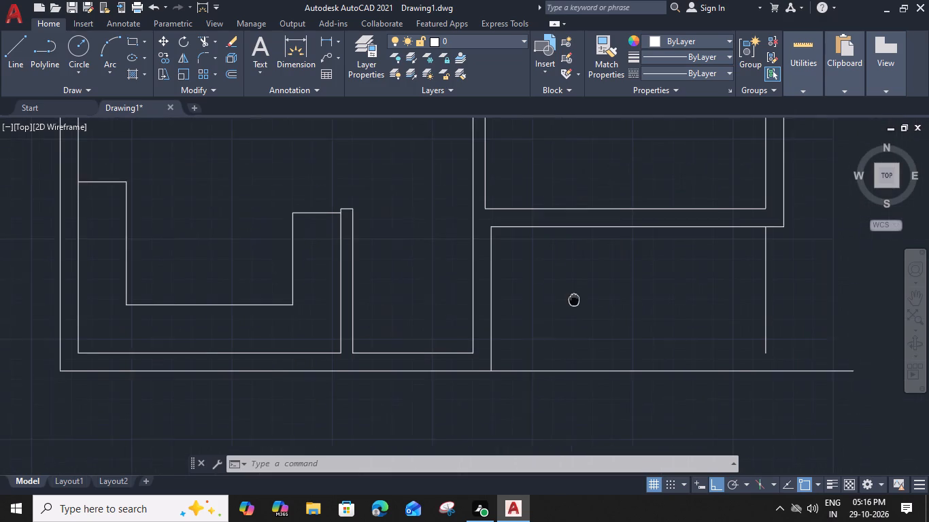
middle_drag(573, 300, 571, 300)
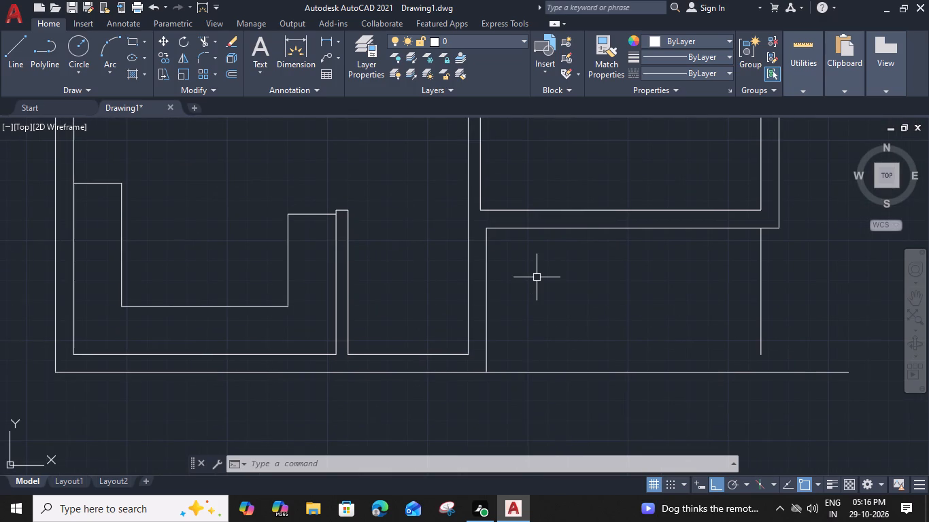
key(l)
key(space)
scroll(509, 224, up, 1)
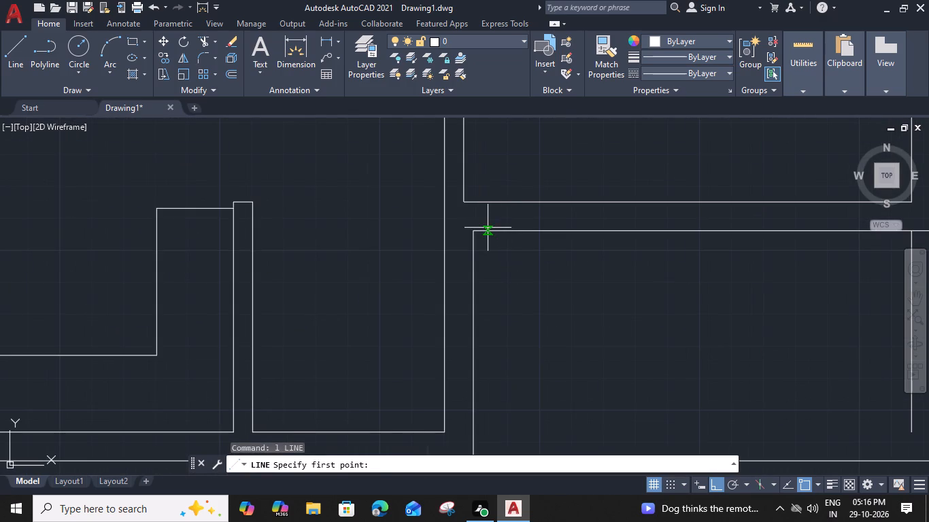
click(473, 234)
click(474, 202)
key(space)
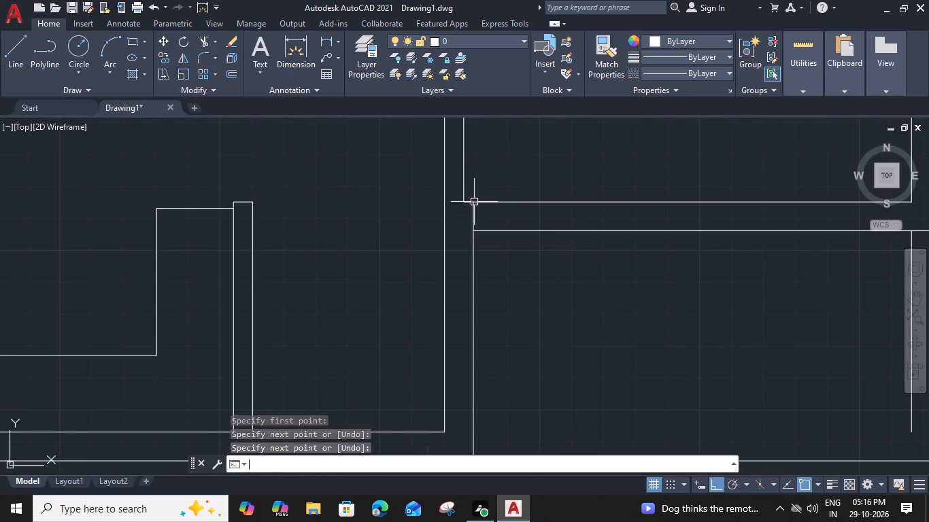
Delete the leftover vertical inner-wall line on the right side of the open lower-right area.
scroll(474, 202, down, 2)
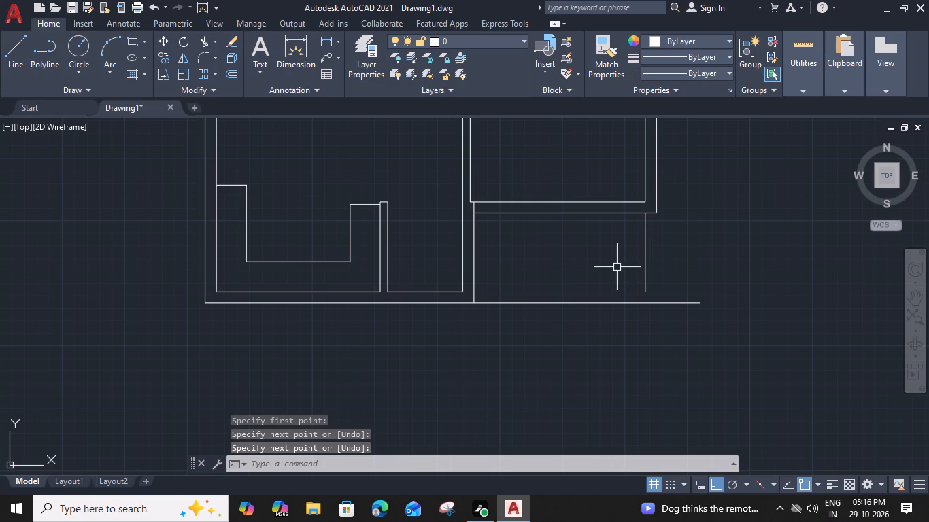
click(647, 255)
key(Delete)
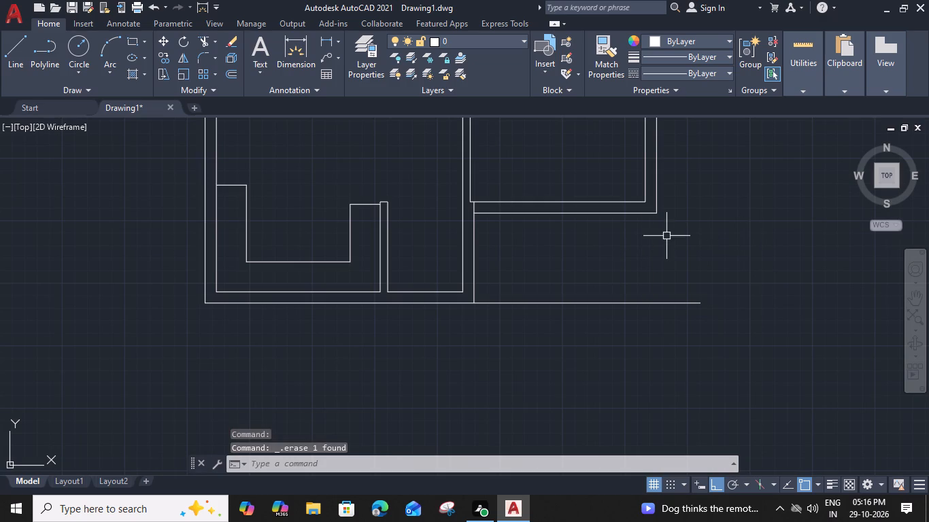
Draw a vertical line from the right outer wall's lower corner down to the plan's bottom line.
key(l)
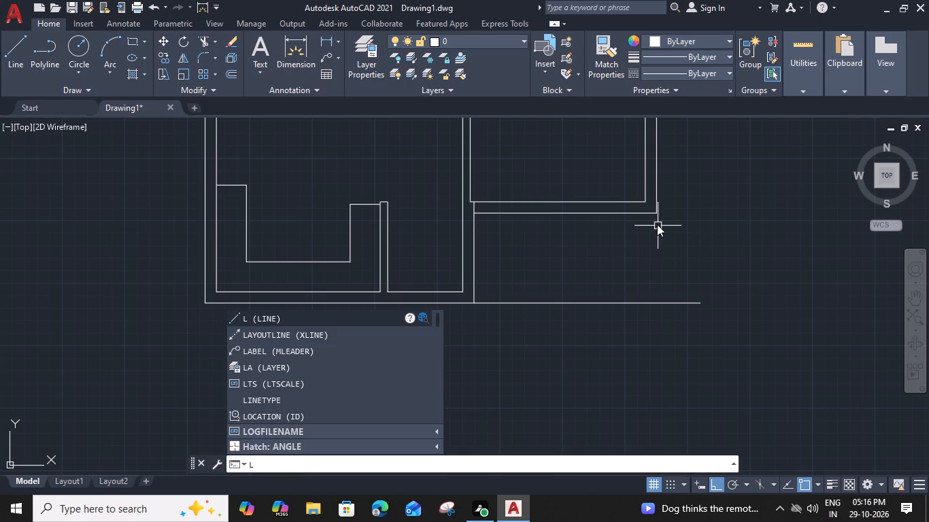
key(space)
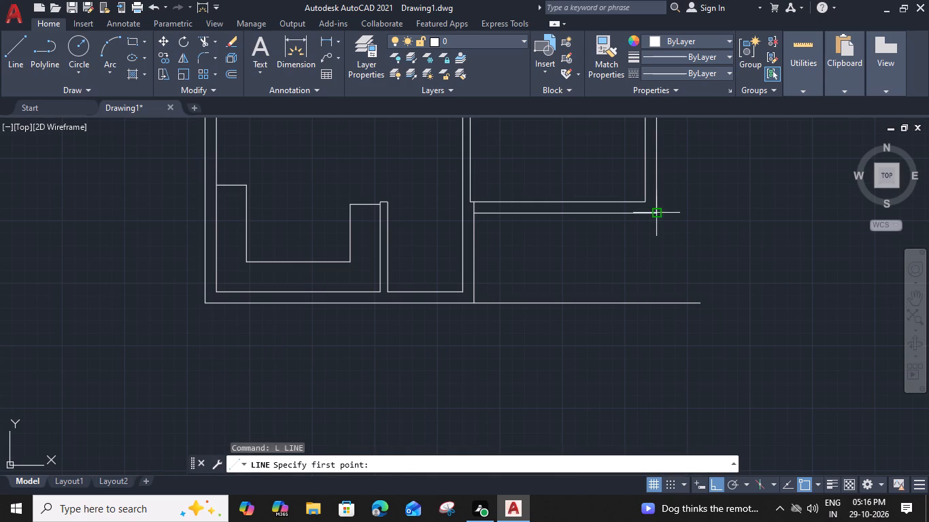
click(654, 215)
click(660, 307)
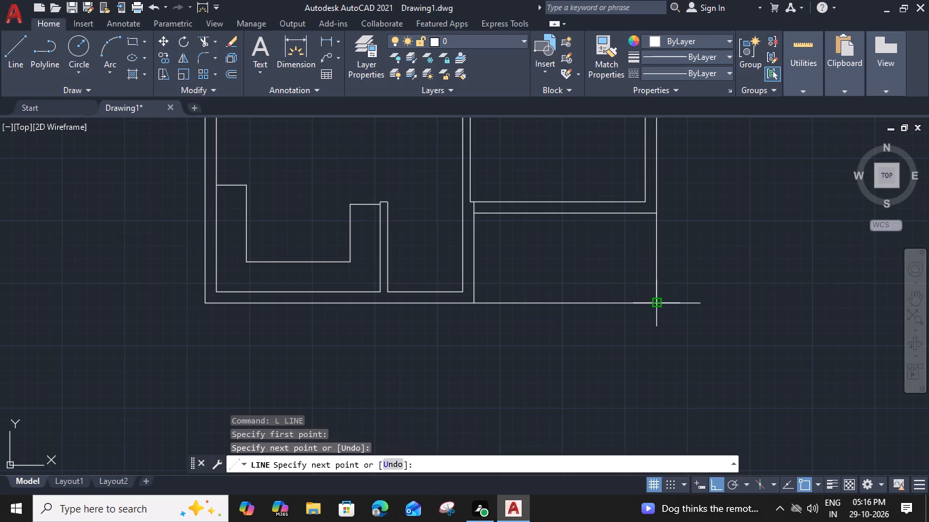
key(Escape)
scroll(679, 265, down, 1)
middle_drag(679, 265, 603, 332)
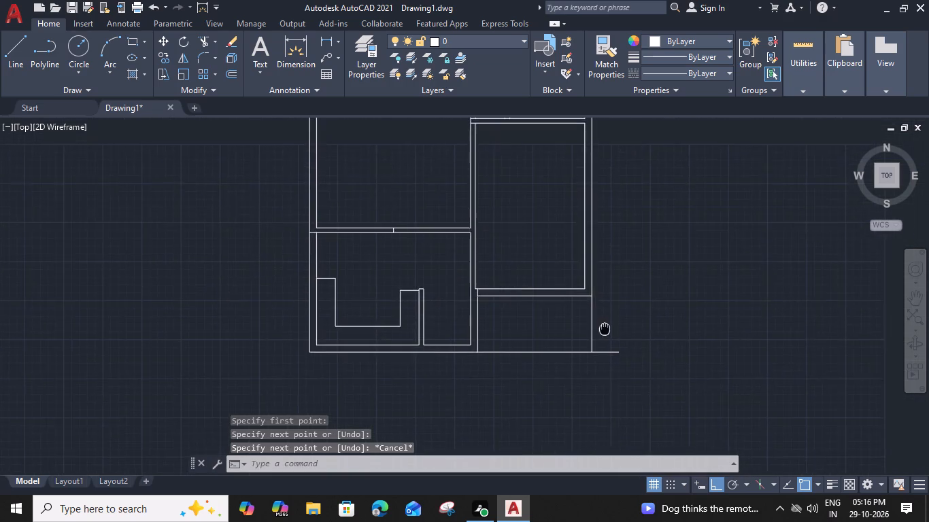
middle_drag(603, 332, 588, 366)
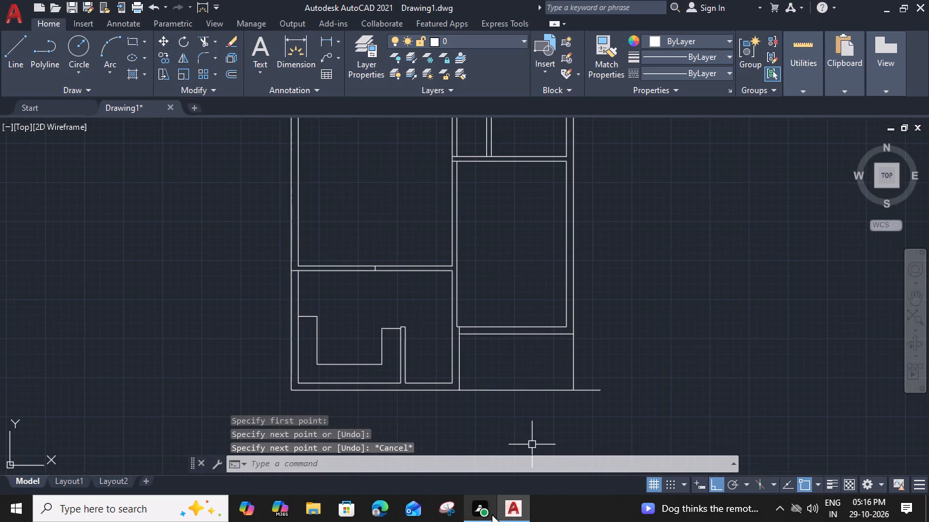
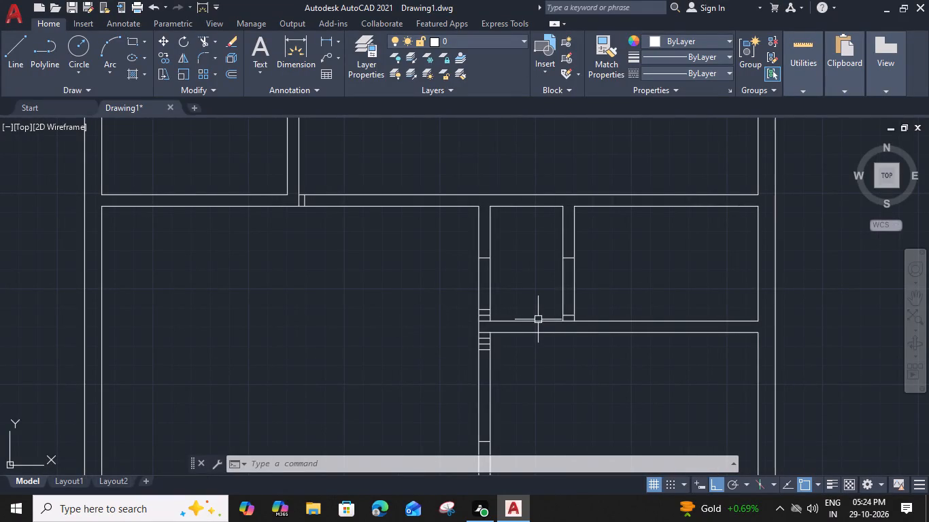
Offset the short jamb line in the horizontal wall below the top-left room 2'6" to the left.
middle_drag(399, 200, 477, 299)
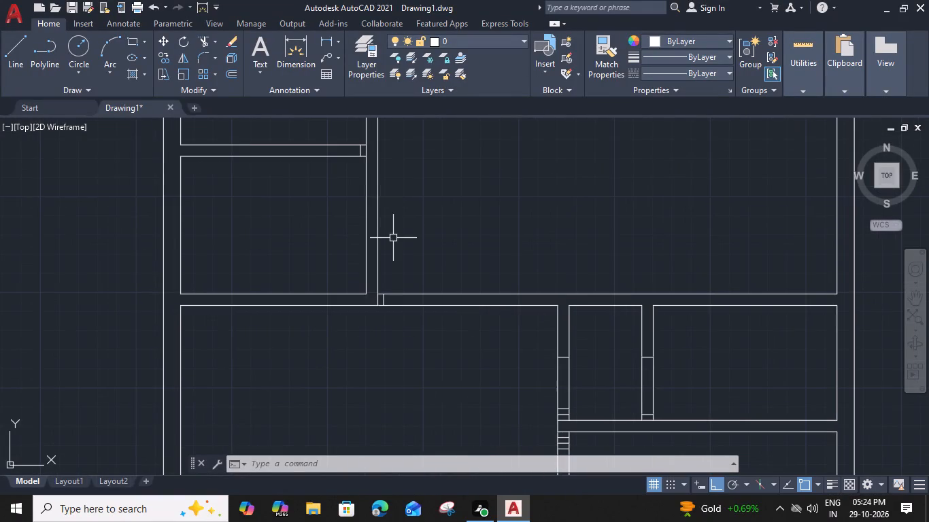
middle_drag(403, 177, 430, 327)
scroll(382, 321, up, 3)
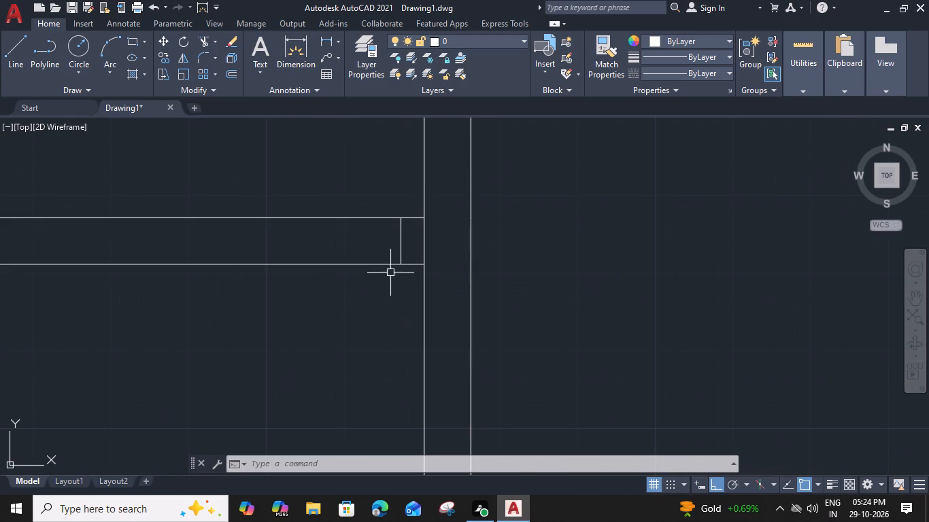
click(398, 238)
text(o 2'6")
key(Return)
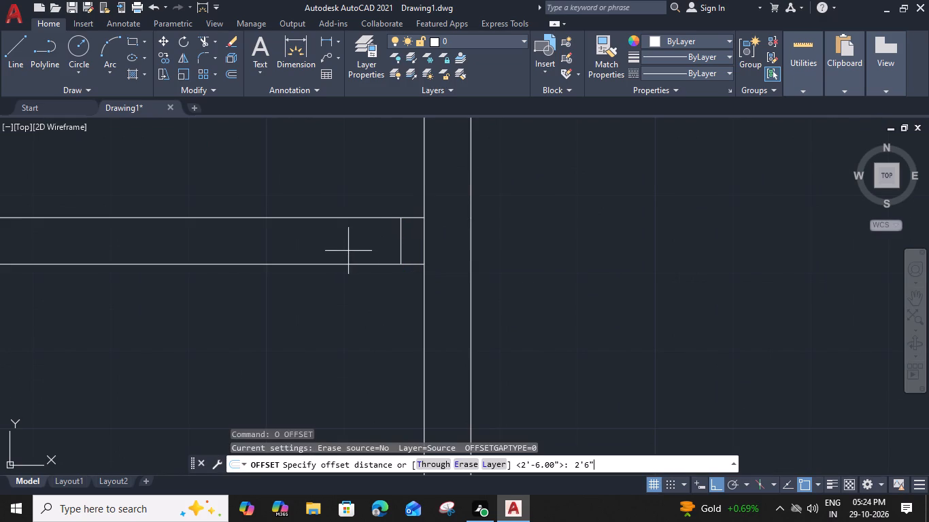
click(329, 256)
scroll(325, 256, down, 2)
middle_drag(343, 327, 348, 158)
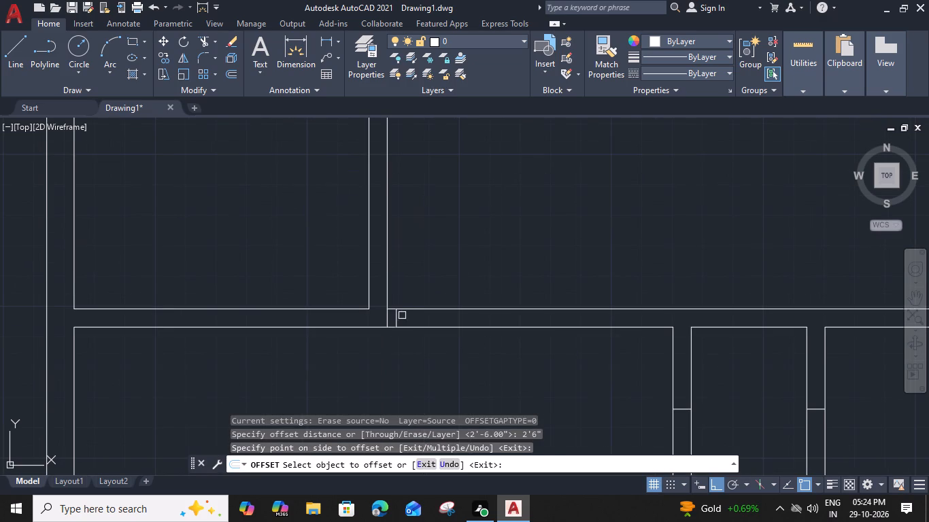
key(Escape)
Offset the short jamb line at the left end of the large upper-right room's bottom wall 3' to the right.
click(398, 316)
key(o)
key(space)
key(3)
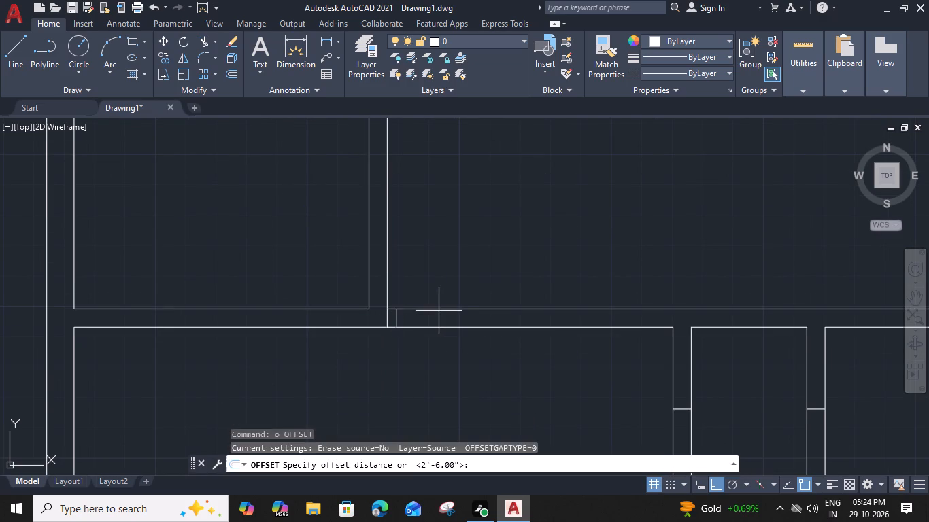
text(')
key(space)
click(507, 316)
scroll(503, 292, down, 1)
middle_drag(503, 193, 503, 294)
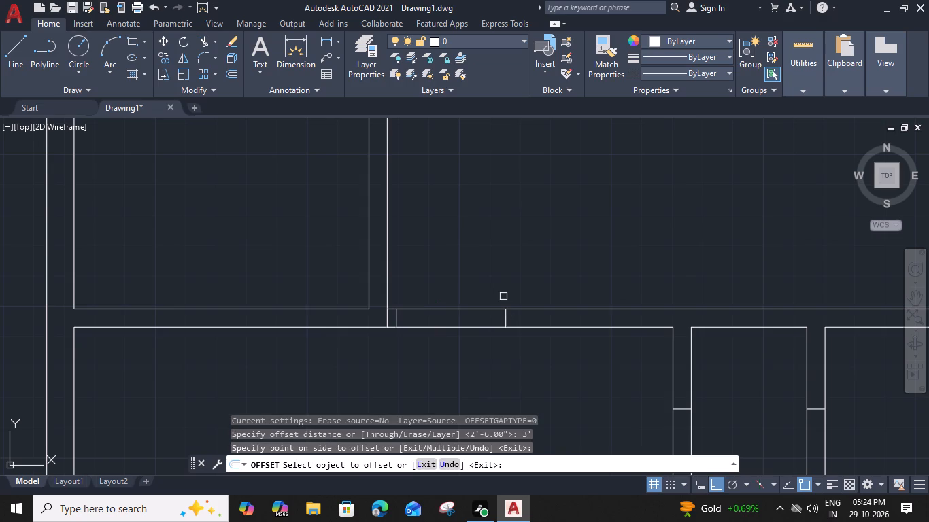
middle_drag(503, 294, 532, 421)
key(Escape)
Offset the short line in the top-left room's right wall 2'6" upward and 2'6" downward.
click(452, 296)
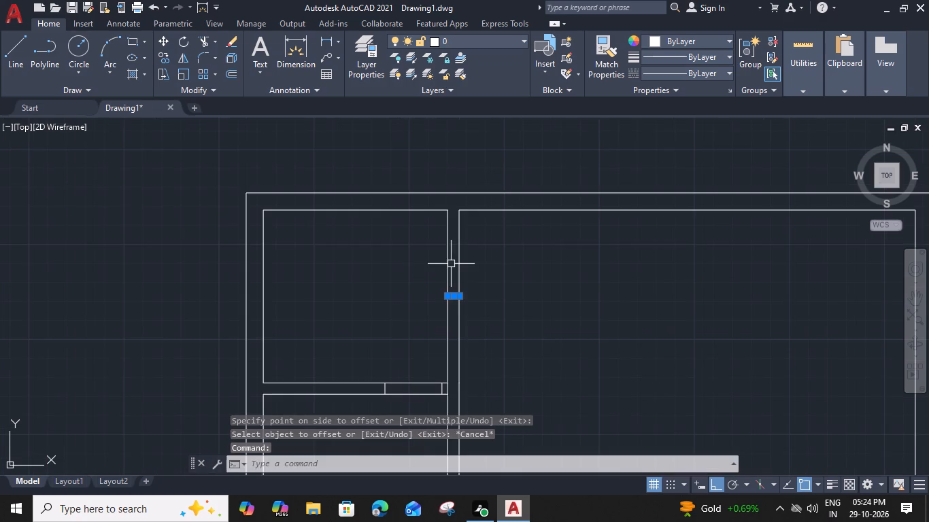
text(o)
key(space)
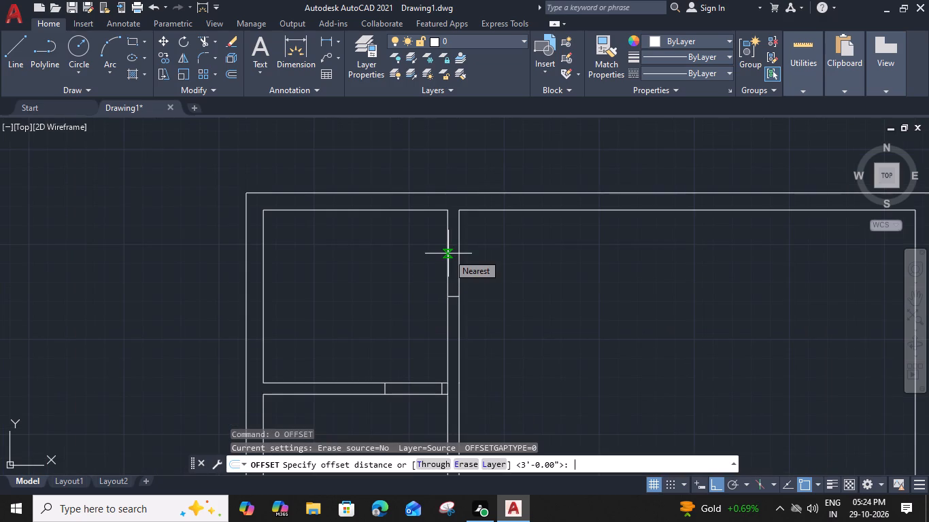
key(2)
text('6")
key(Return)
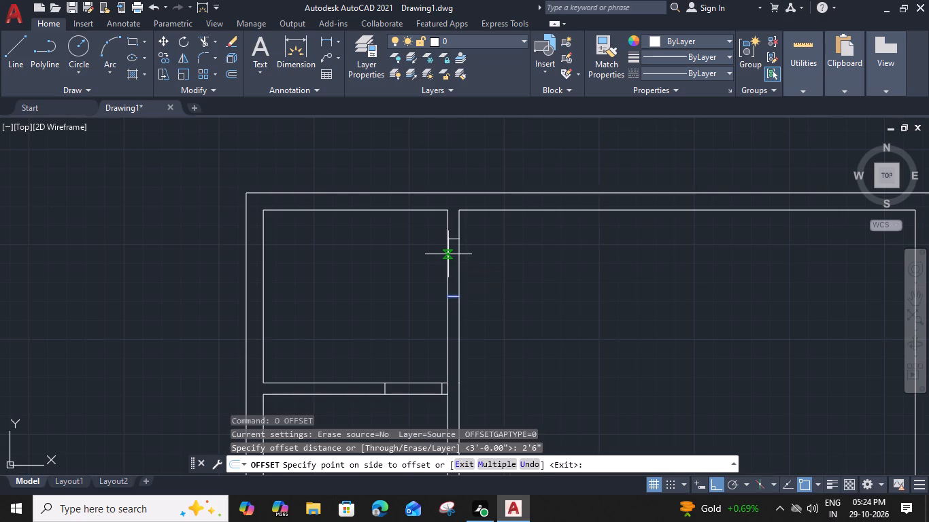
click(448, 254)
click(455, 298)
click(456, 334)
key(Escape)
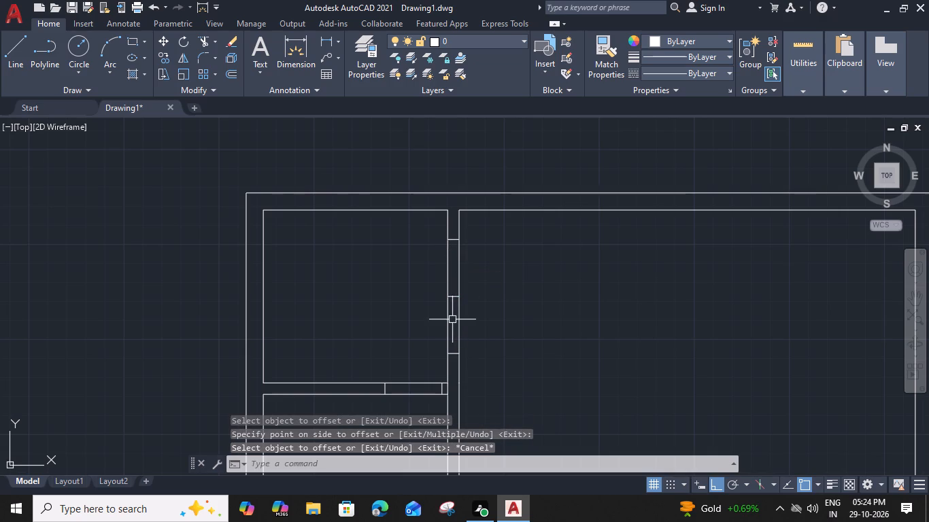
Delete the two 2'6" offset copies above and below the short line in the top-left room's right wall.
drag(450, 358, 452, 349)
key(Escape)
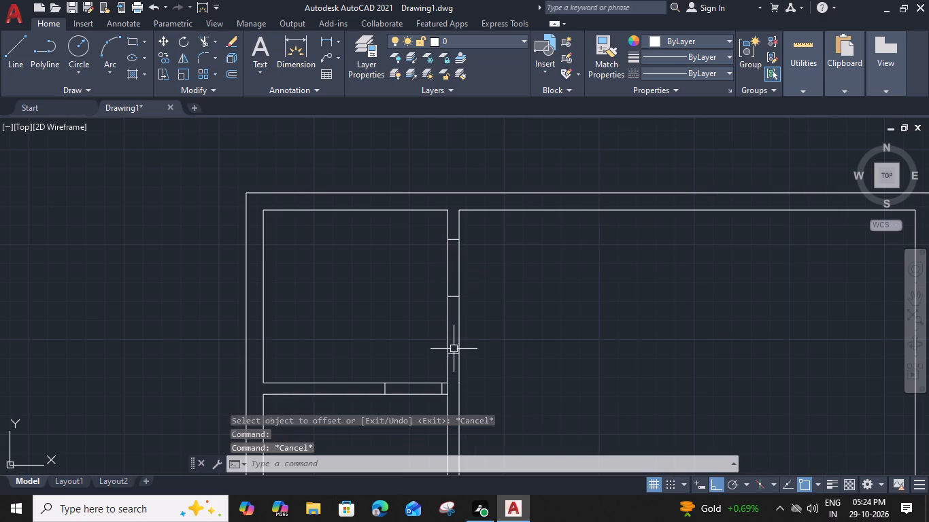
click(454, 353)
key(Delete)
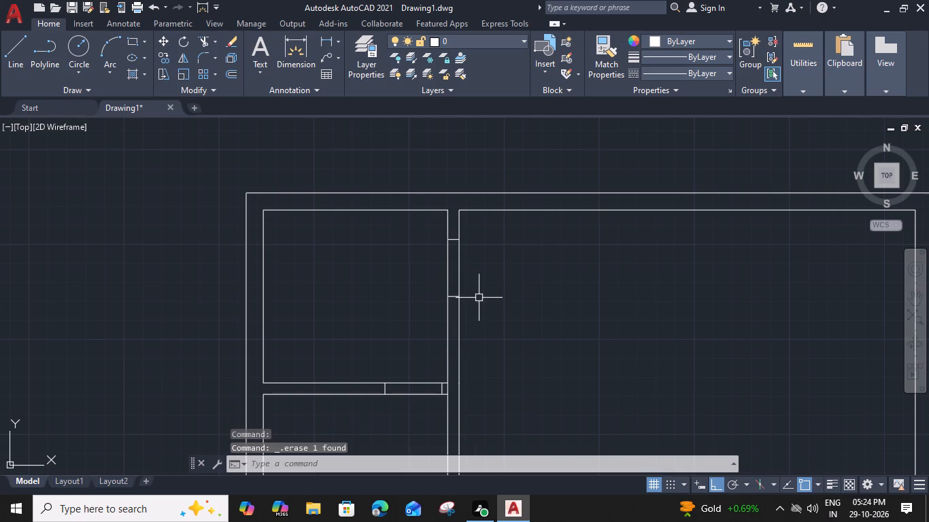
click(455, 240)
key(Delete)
Offset the short line in the top-left room's right wall 1'3" upward and 1'3" downward.
drag(454, 299, 452, 292)
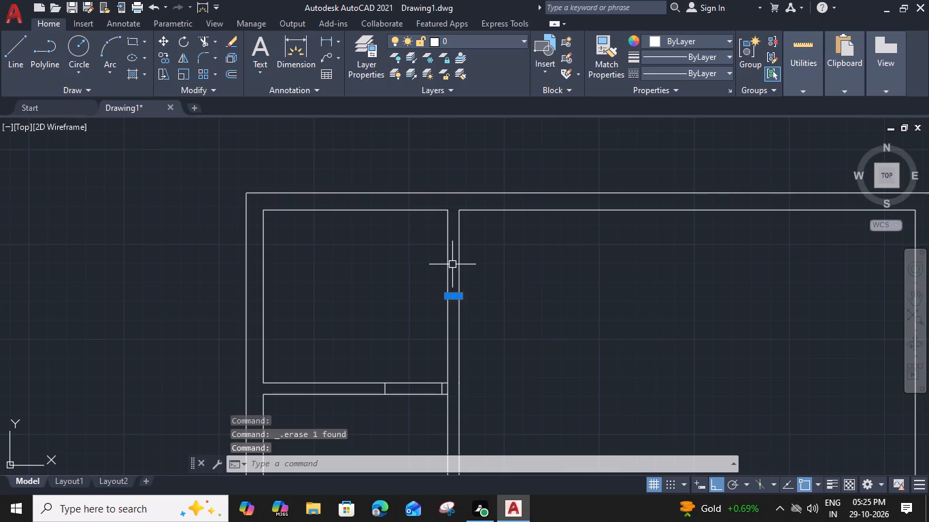
key(i)
key(BackSpace)
text(o 1'3)
key(Left)
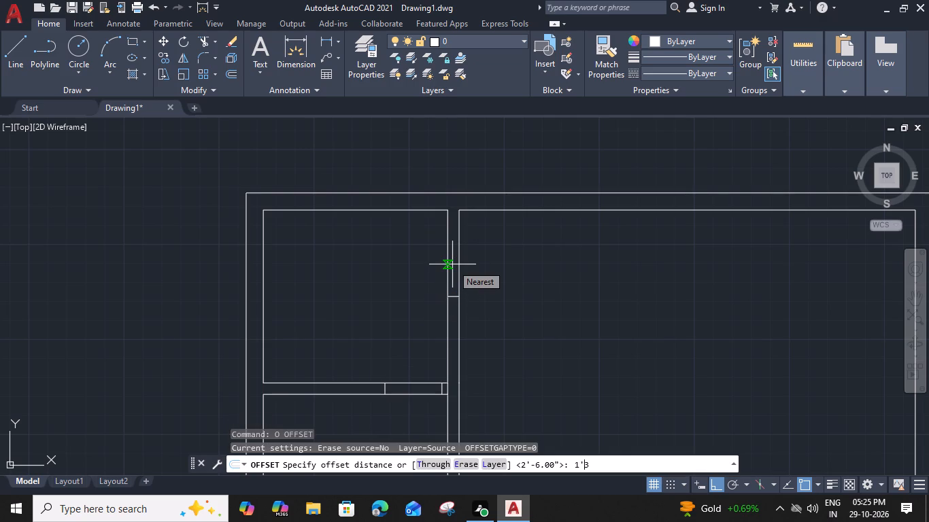
key(Right)
key(shift+quotedbl)
key(Return)
click(483, 258)
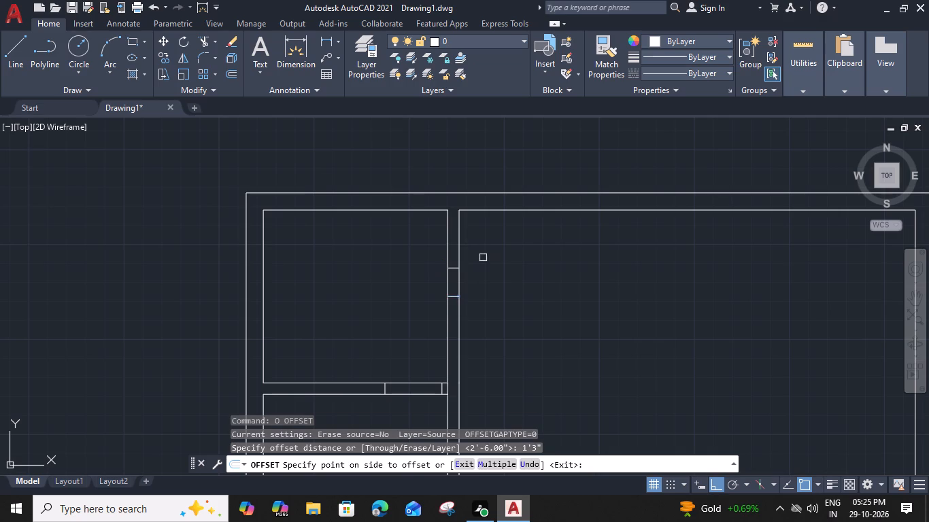
click(454, 300)
click(452, 296)
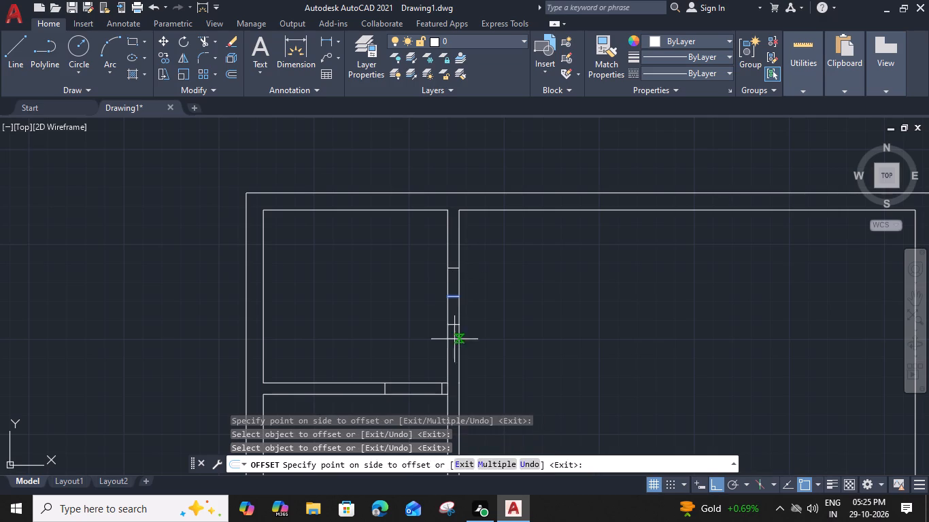
click(454, 340)
middle_drag(470, 366, 488, 180)
middle_drag(488, 363, 488, 208)
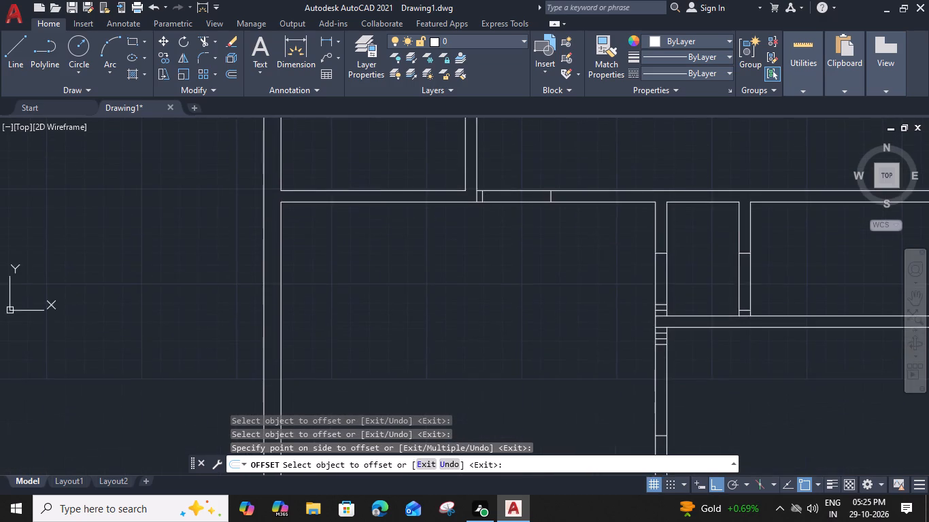
middle_drag(480, 353, 471, 192)
middle_drag(471, 351, 445, 307)
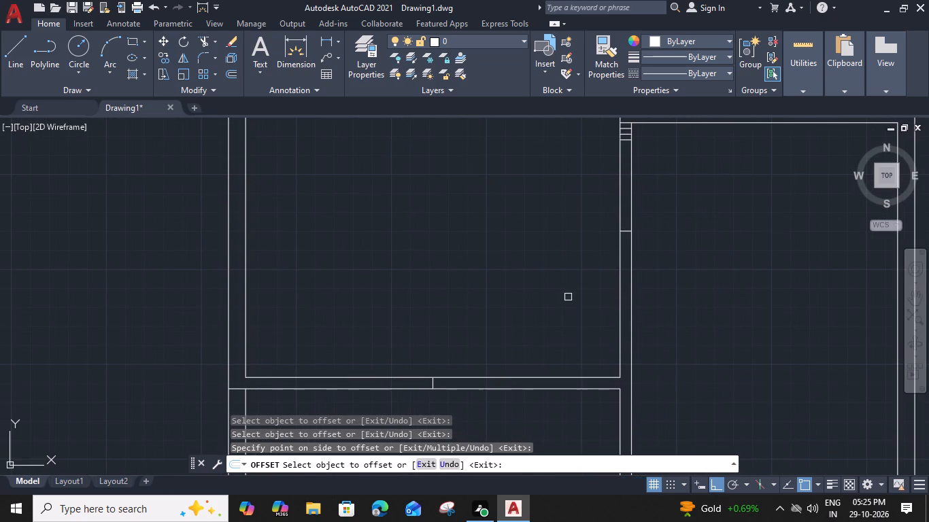
key(Escape)
In the large central room's bottom wall, offset the short line 2' to each side, and the new left line another 2' left.
click(431, 383)
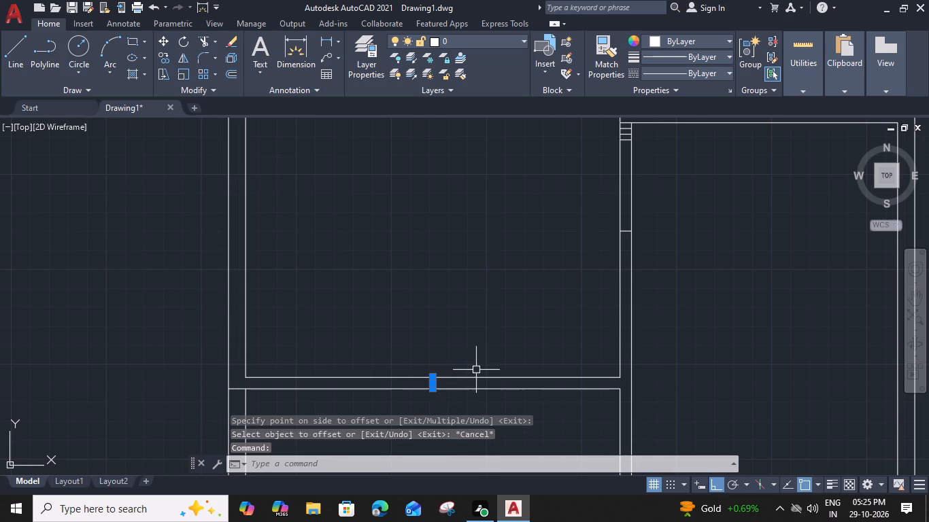
text(o)
key(space)
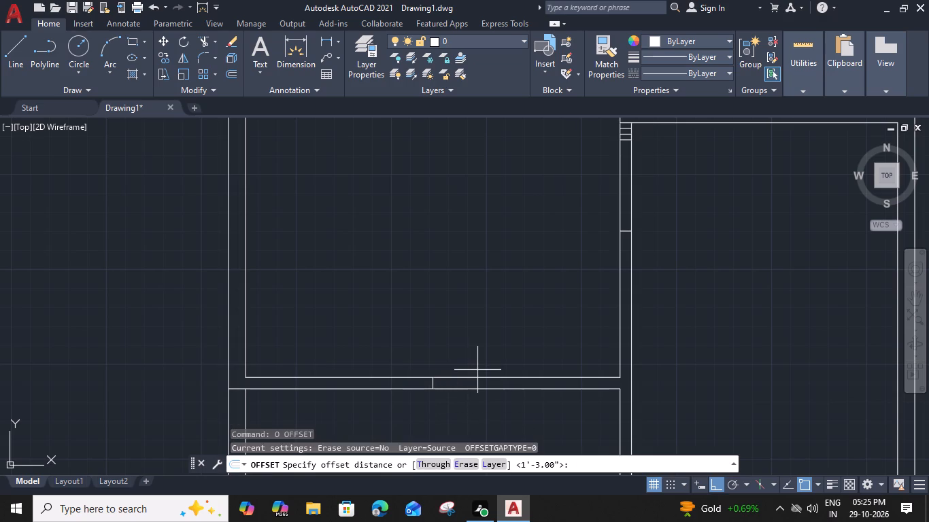
text(2')
key(space)
click(344, 381)
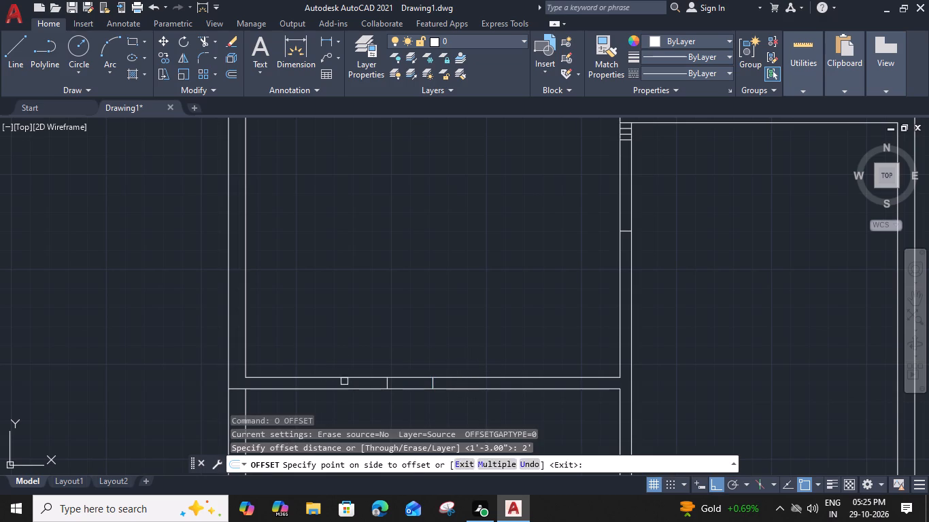
click(428, 384)
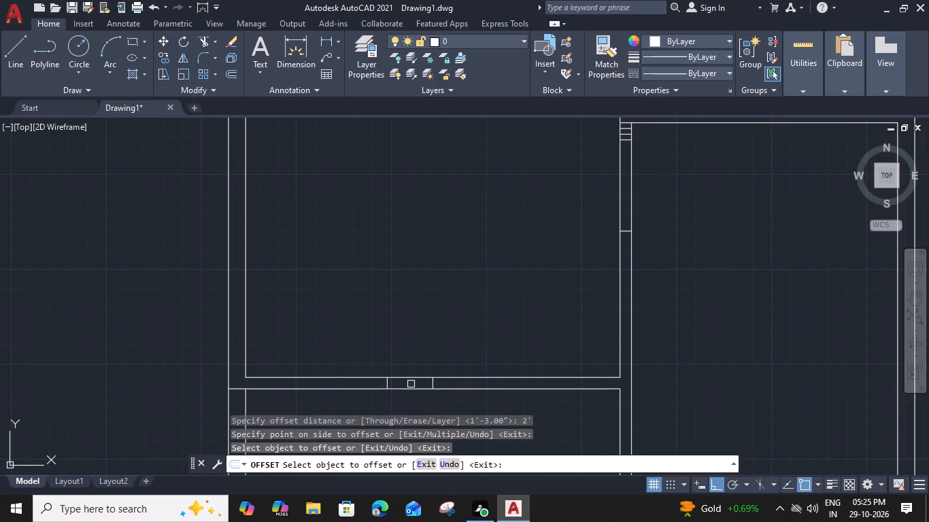
click(431, 383)
click(475, 384)
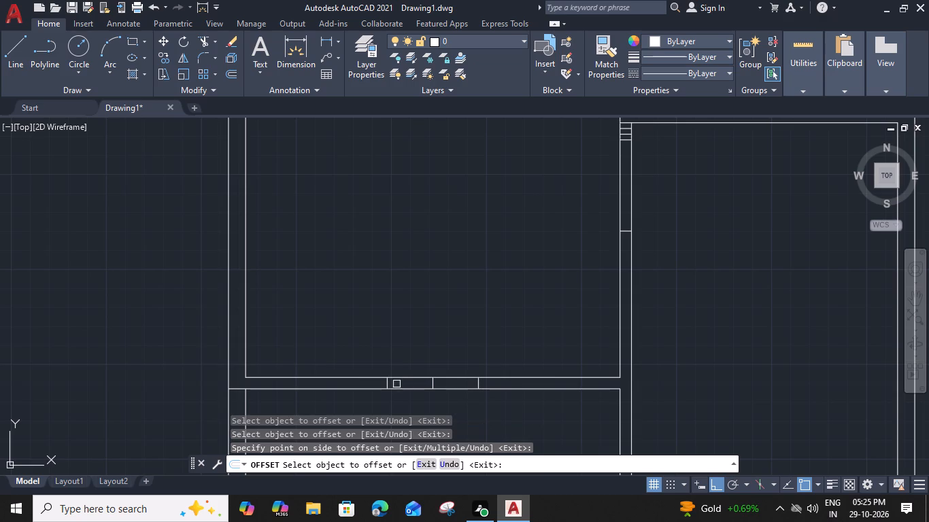
click(387, 383)
click(350, 385)
key(Escape)
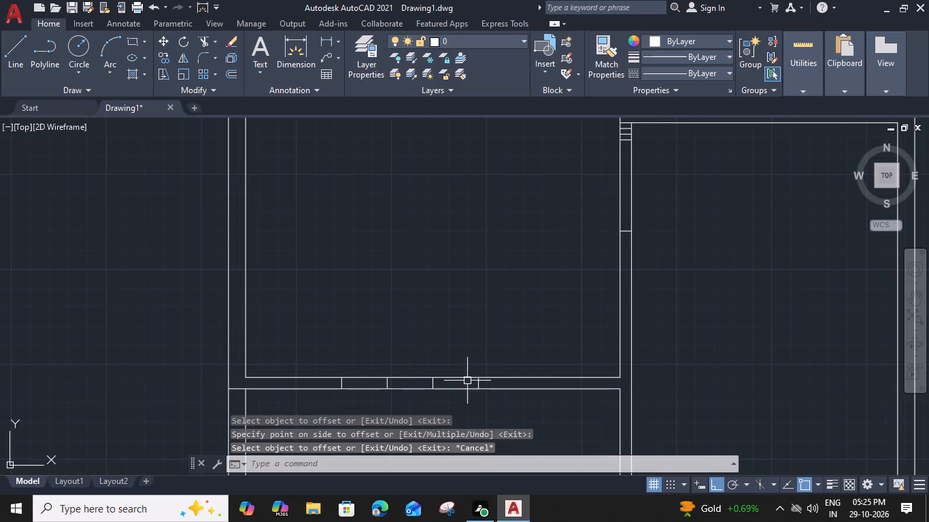
Trim the two middle short lines and the wall lines between the outer jambs to open the large central room's bottom wall.
text(tr)
key(space)
scroll(398, 394, up, 1)
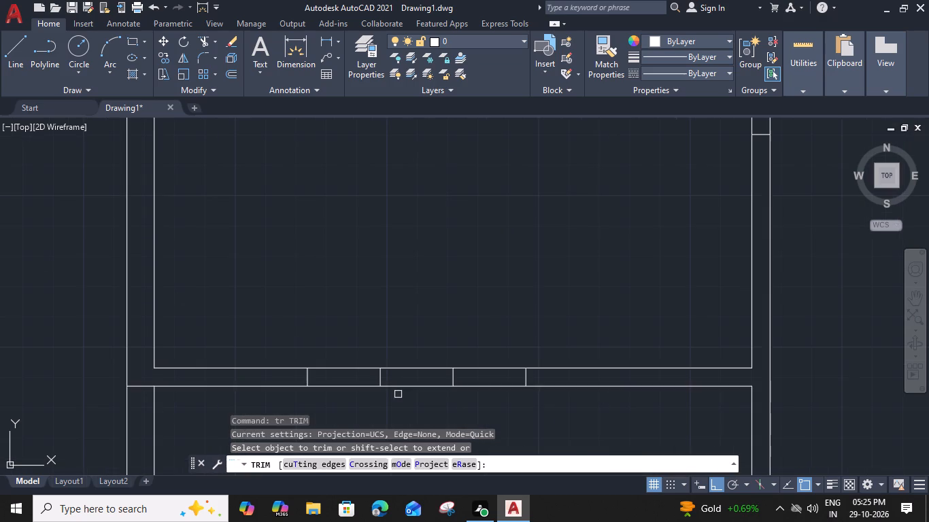
click(377, 379)
click(466, 379)
click(431, 379)
click(453, 350)
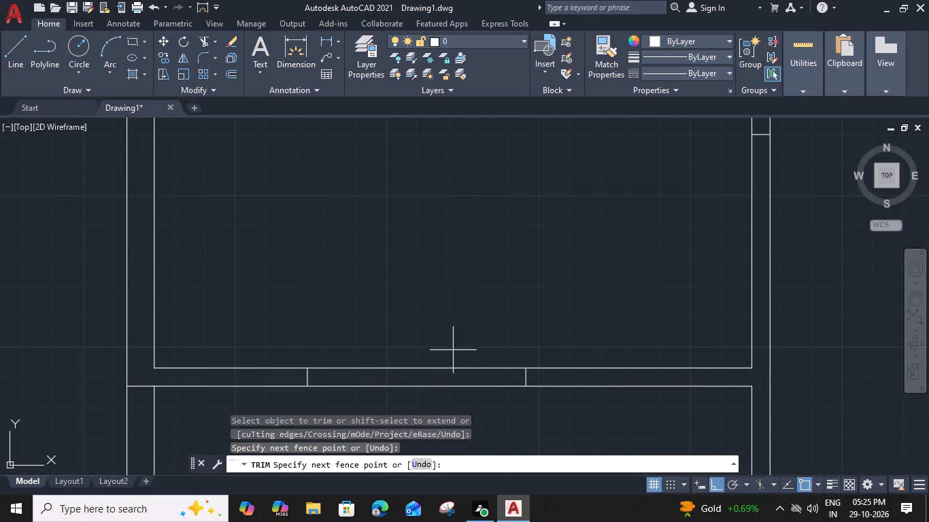
click(451, 409)
Trim the horizontal wall above the open lower-right area between its jamb lines to form a door opening.
middle_drag(461, 385, 390, 150)
middle_drag(611, 360, 413, 262)
click(509, 287)
click(634, 240)
click(591, 347)
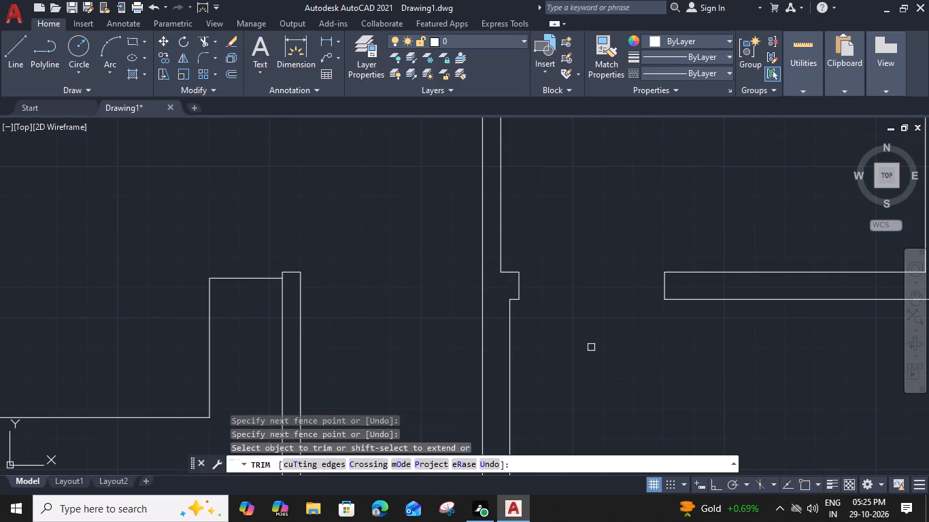
Remove the extra short lines in the large central room's right wall and trim the wall below the junction to form a door opening.
scroll(590, 340, down, 3)
middle_drag(616, 207, 592, 330)
scroll(524, 190, up, 3)
click(528, 178)
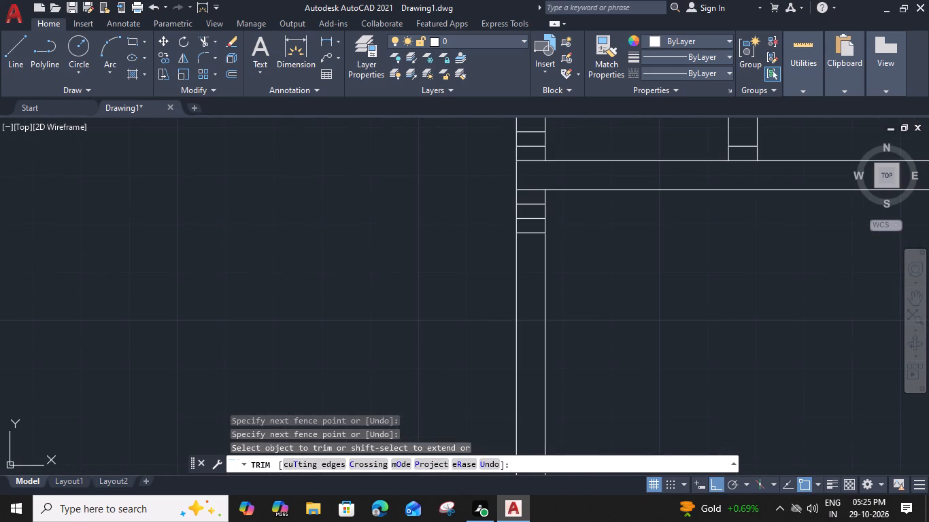
click(533, 225)
scroll(533, 223, down, 2)
drag(567, 262, 547, 266)
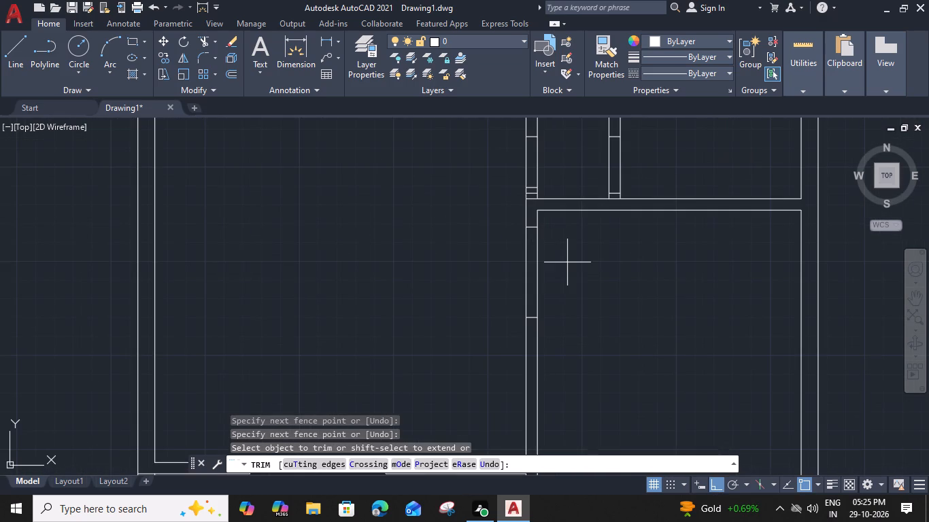
click(467, 275)
Trim the narrow room's left wall between its jambs into a door opening and clear the leftover lines at the lower wall junction.
middle_drag(472, 236, 450, 324)
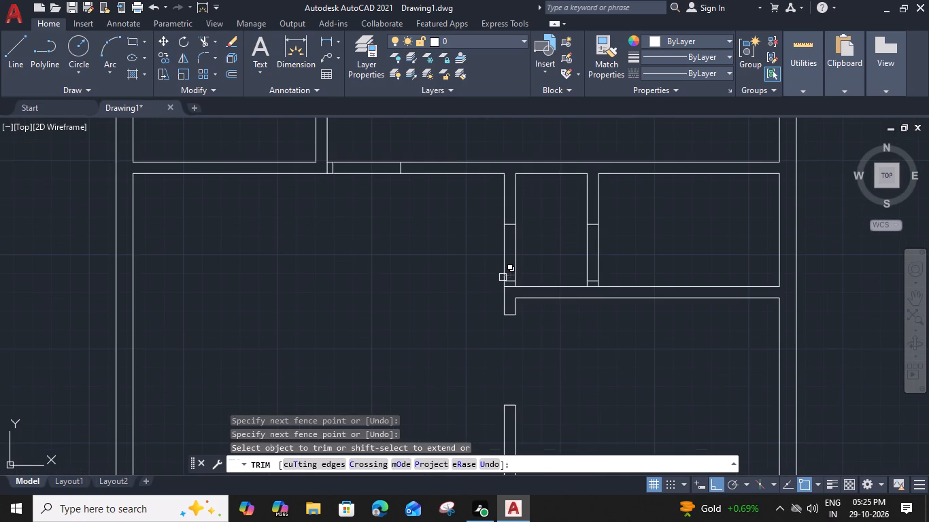
scroll(508, 275, up, 1)
click(511, 284)
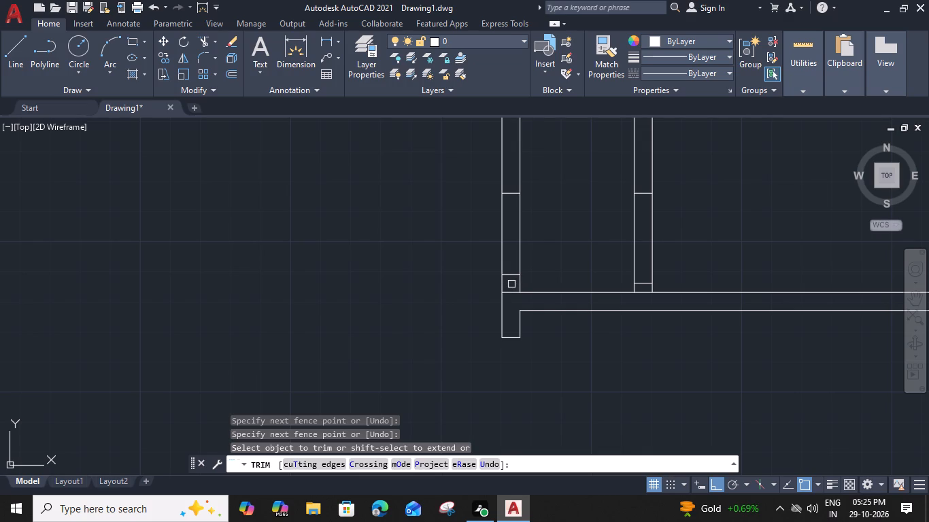
drag(539, 245, 530, 247)
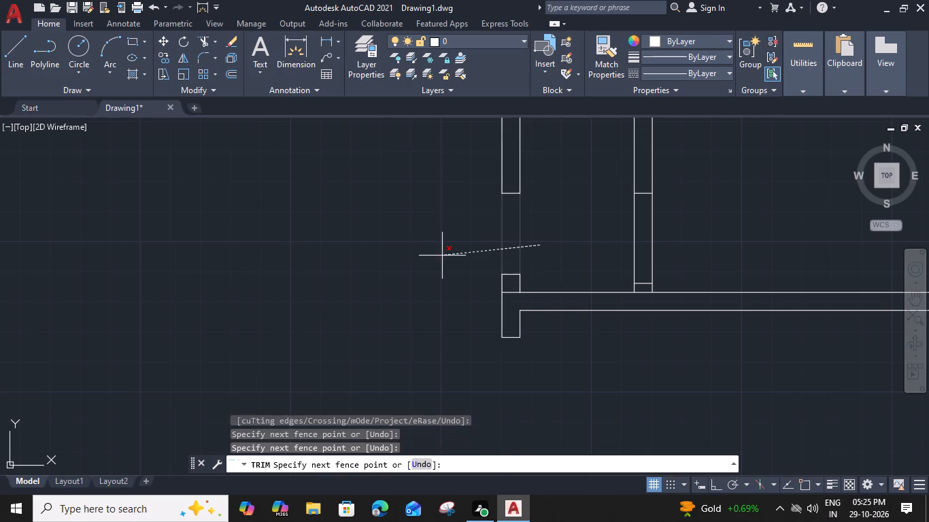
click(442, 256)
click(508, 291)
middle_drag(551, 285, 307, 312)
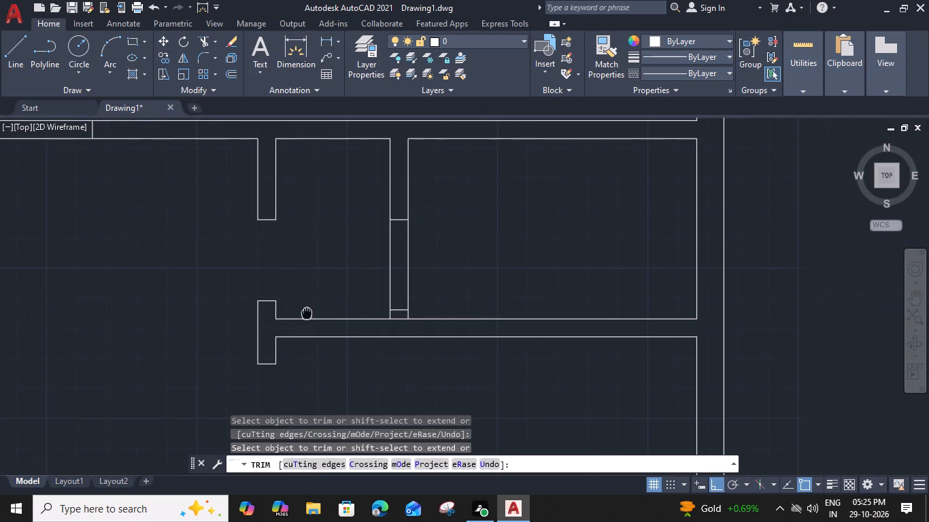
Trim the wall between the narrow room and the room to its right into a door opening, clearing the line at its lower junction.
click(399, 319)
drag(356, 279, 379, 279)
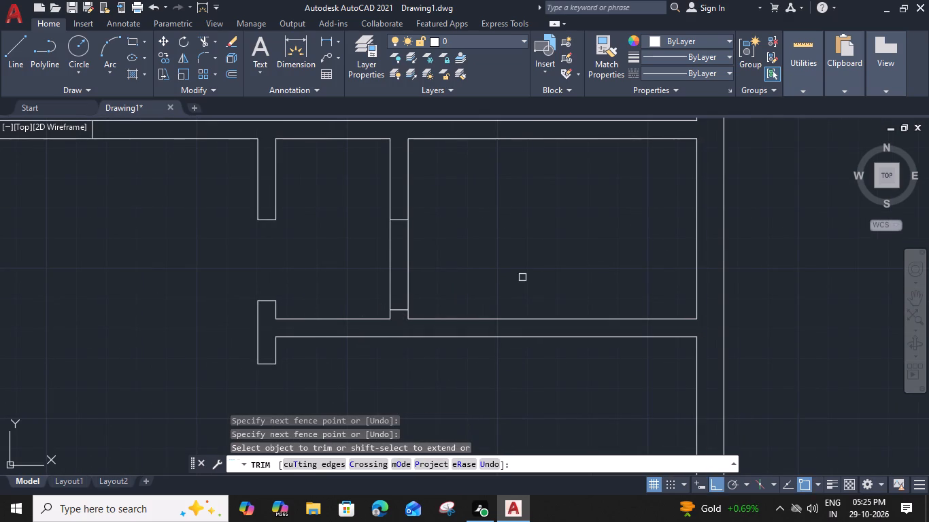
drag(457, 270, 296, 279)
Trim the horizontal wall between the two upper-left rooms between its jamb lines into a door opening.
middle_drag(301, 271, 619, 343)
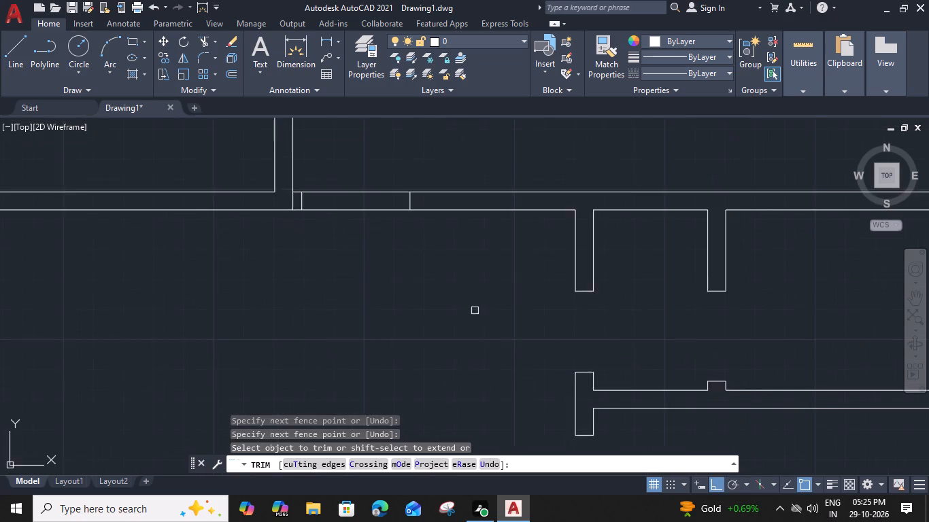
scroll(475, 311, down, 1)
middle_drag(454, 301, 503, 361)
middle_drag(439, 211, 458, 250)
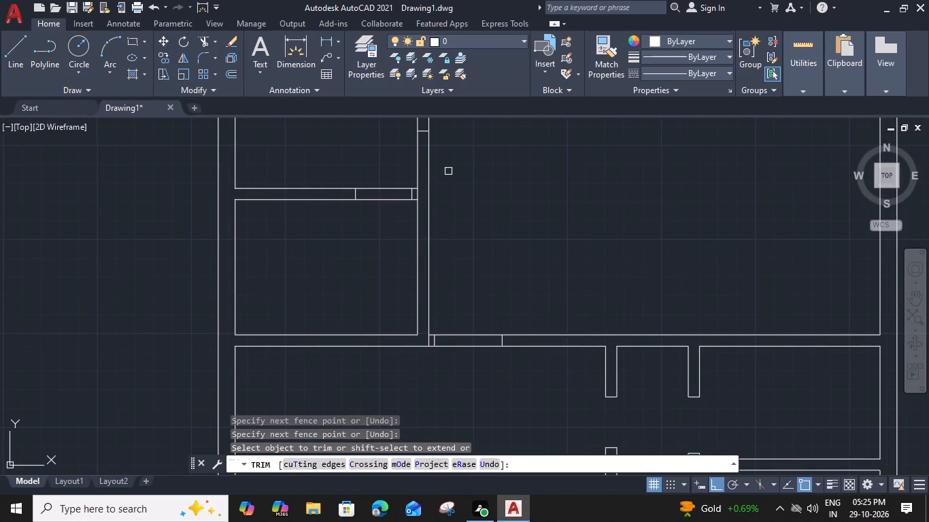
scroll(410, 194, up, 1)
click(422, 193)
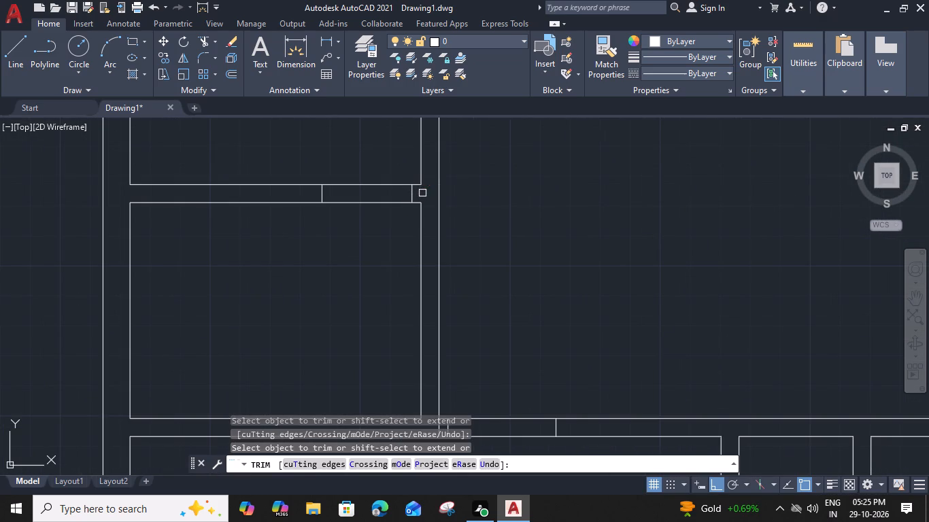
drag(395, 169, 381, 250)
Remove the middle short line in the top-left room's right wall and trim the wall between the outer jambs into a door opening.
middle_drag(377, 205, 379, 447)
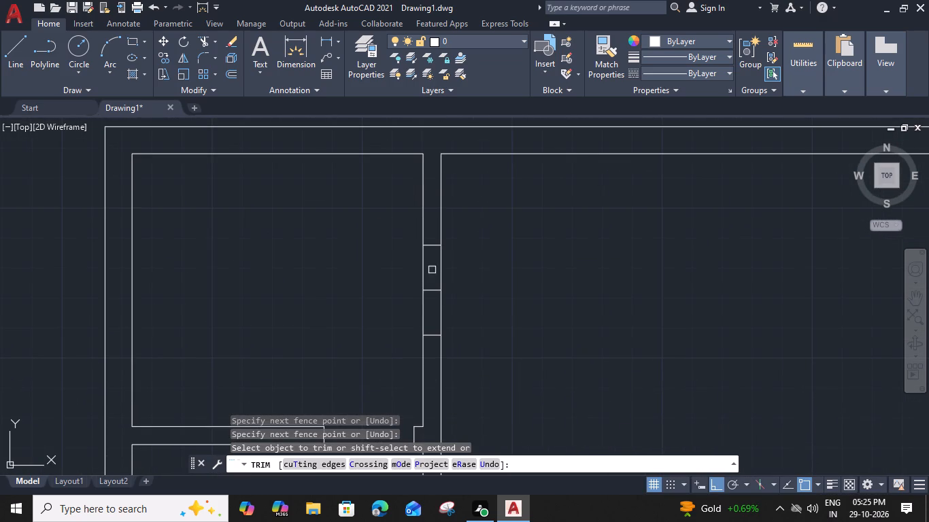
click(429, 288)
drag(401, 295, 526, 285)
scroll(526, 285, down, 3)
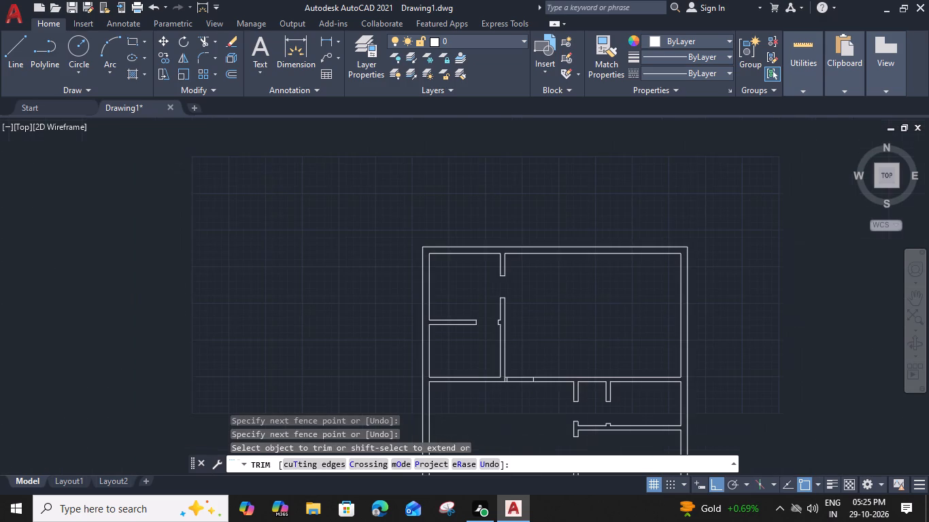
middle_drag(538, 337, 513, 139)
key(Escape)
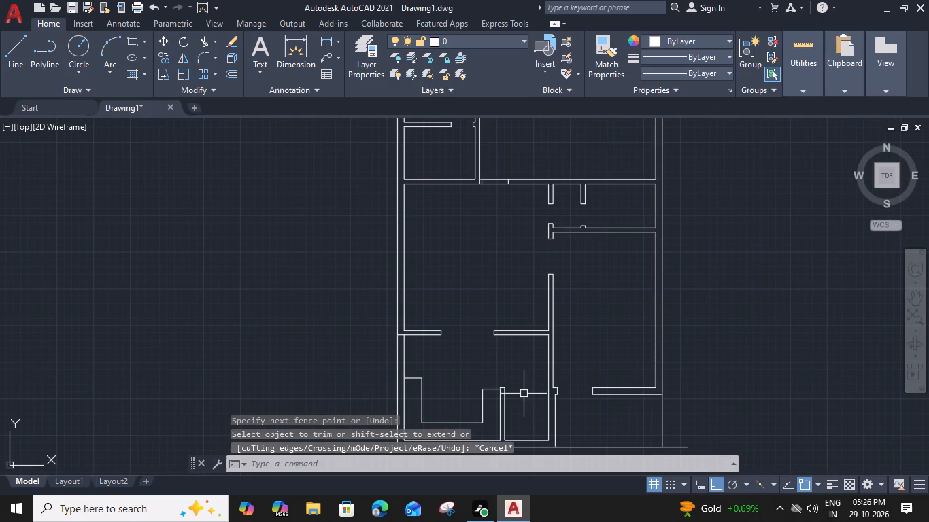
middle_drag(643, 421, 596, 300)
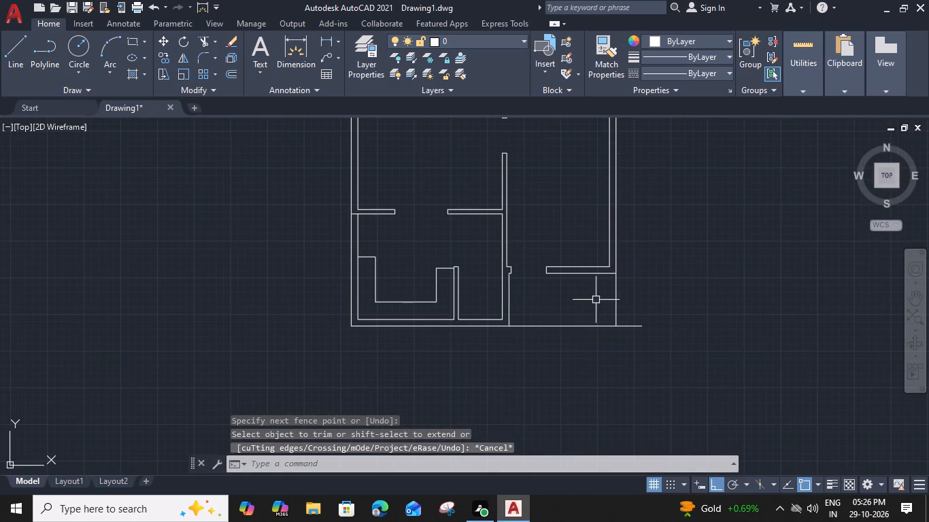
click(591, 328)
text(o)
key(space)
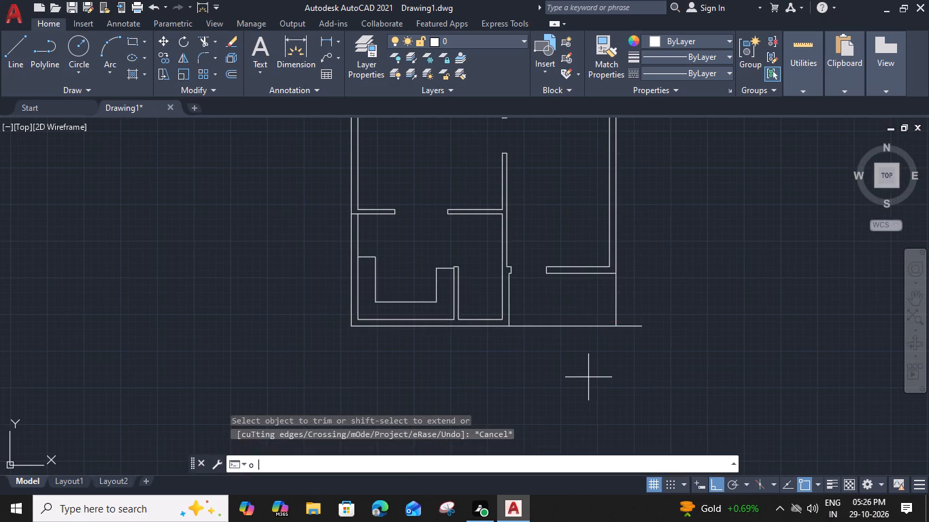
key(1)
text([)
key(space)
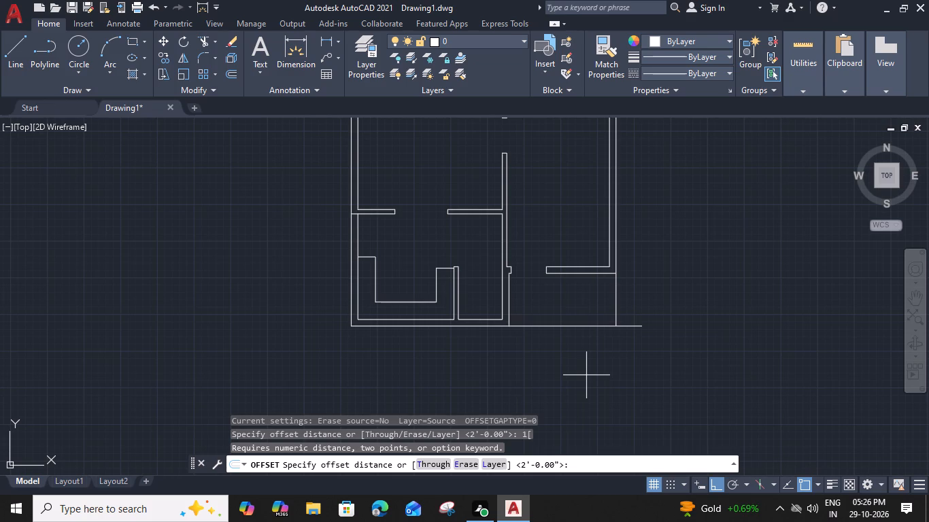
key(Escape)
Offset the open lower-right area's bottom and right edge lines outward twice each at 1' spacing to form steps.
click(577, 329)
text(o 1')
key(space)
click(575, 380)
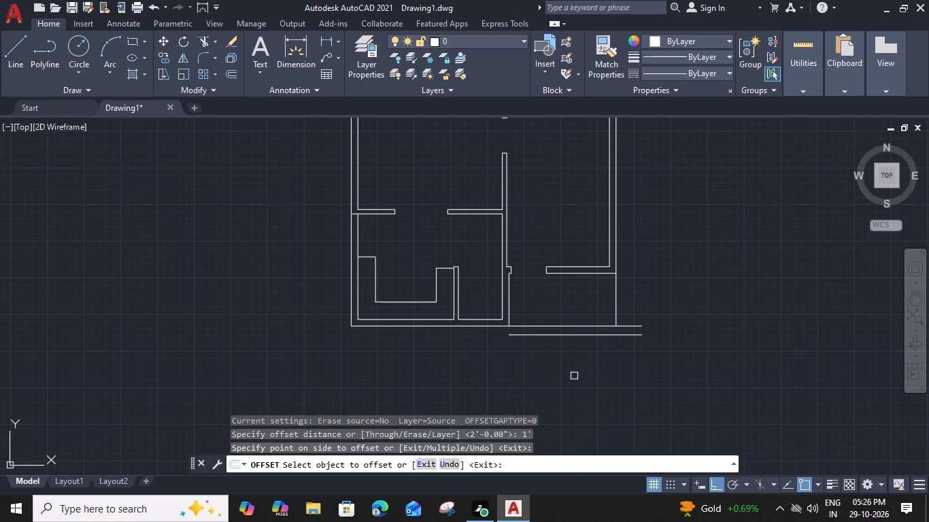
click(577, 336)
click(577, 371)
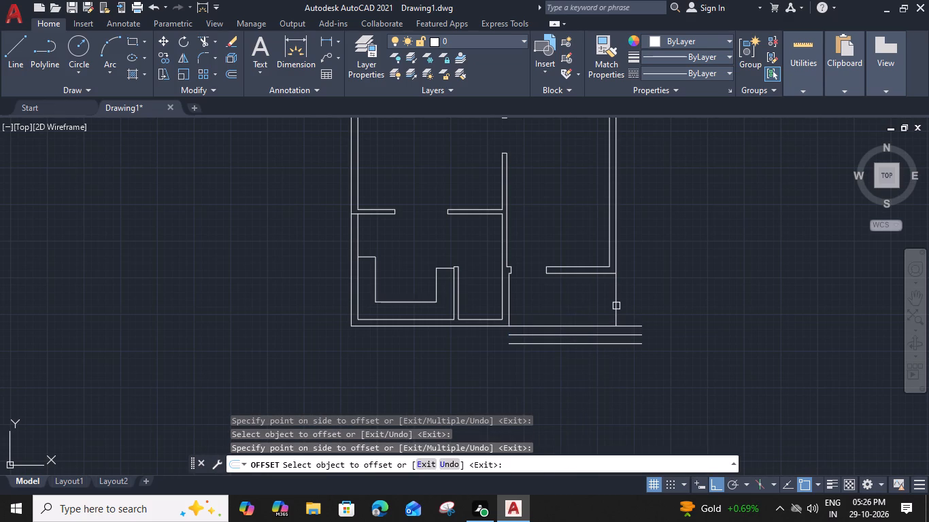
click(616, 305)
click(643, 307)
click(626, 304)
click(647, 305)
key(Escape)
Extend the vertical step lines down to the matching bottom step lines and trim all overhanging ends to form square corners.
text(ex)
key(space)
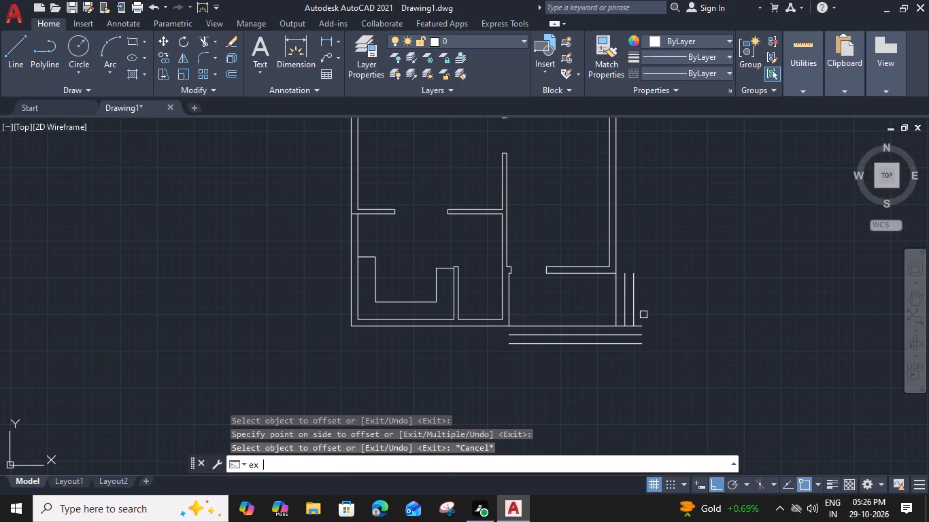
click(635, 314)
click(635, 319)
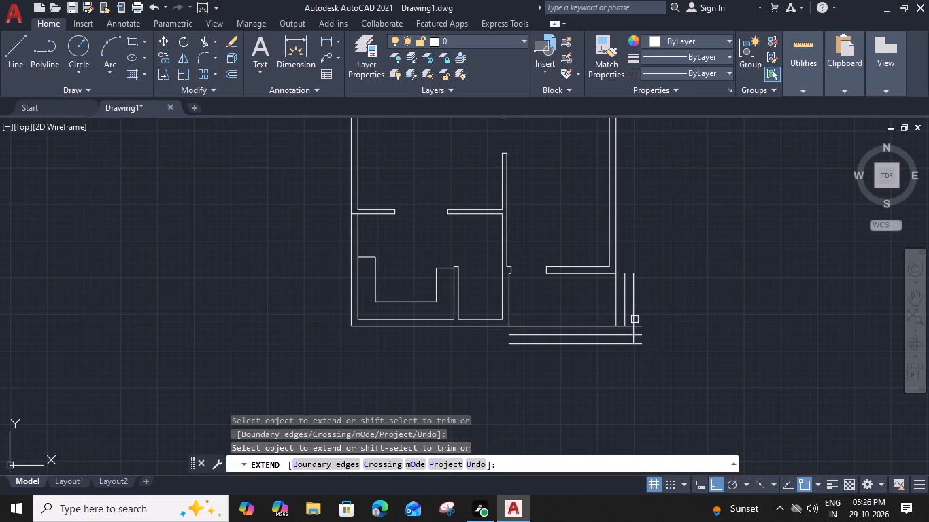
scroll(635, 322, up, 2)
shift+click(654, 317)
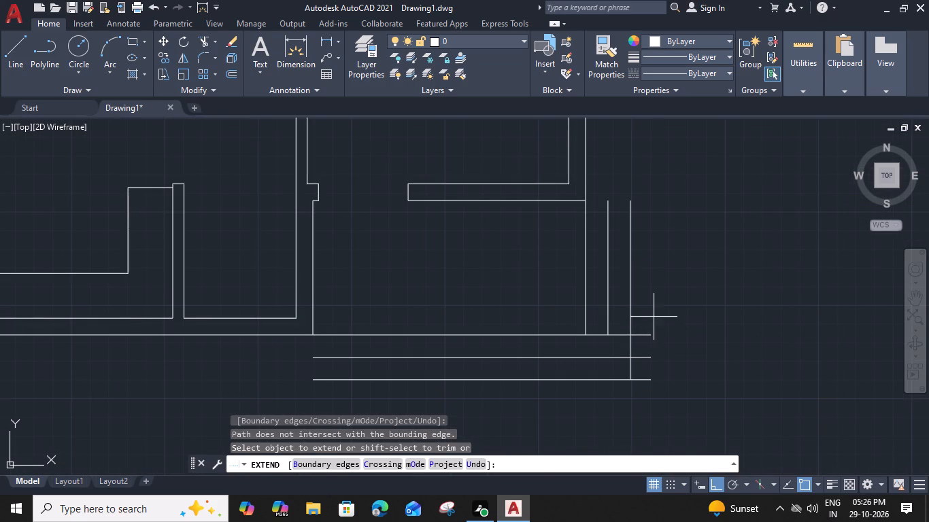
shift+click(632, 401)
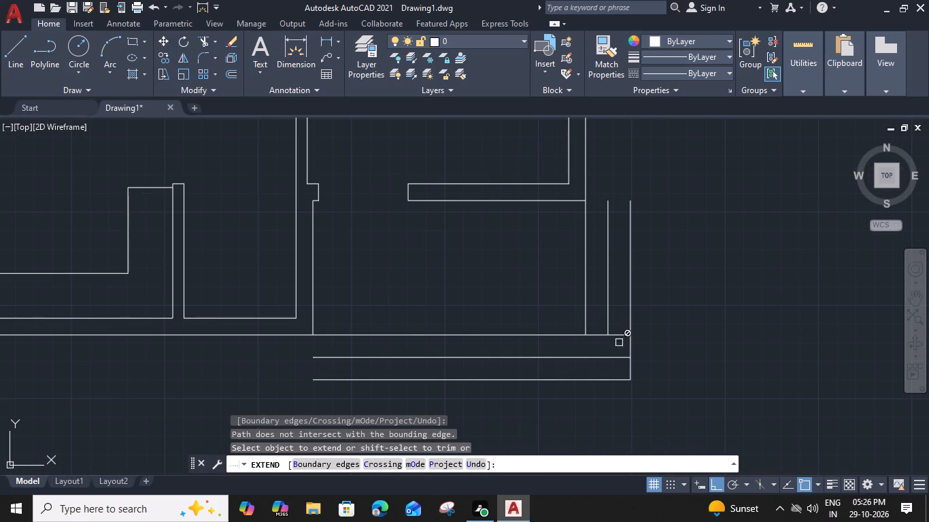
shift+click(620, 336)
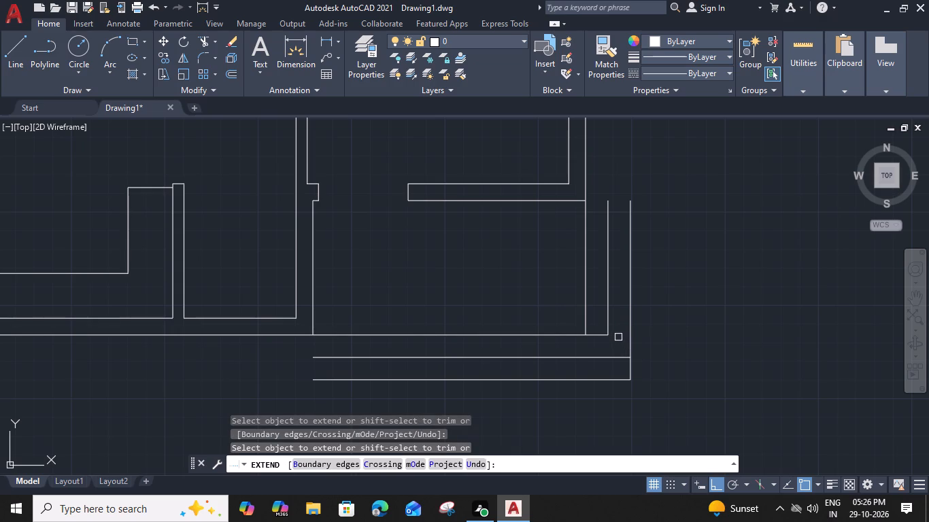
click(609, 315)
shift+click(618, 354)
shift+click(598, 334)
key(grave)
key(Escape)
Draw a vertical end line down from the bottom wall, just left of the open area, and extend both horizontal step lines to it.
text(l)
key(space)
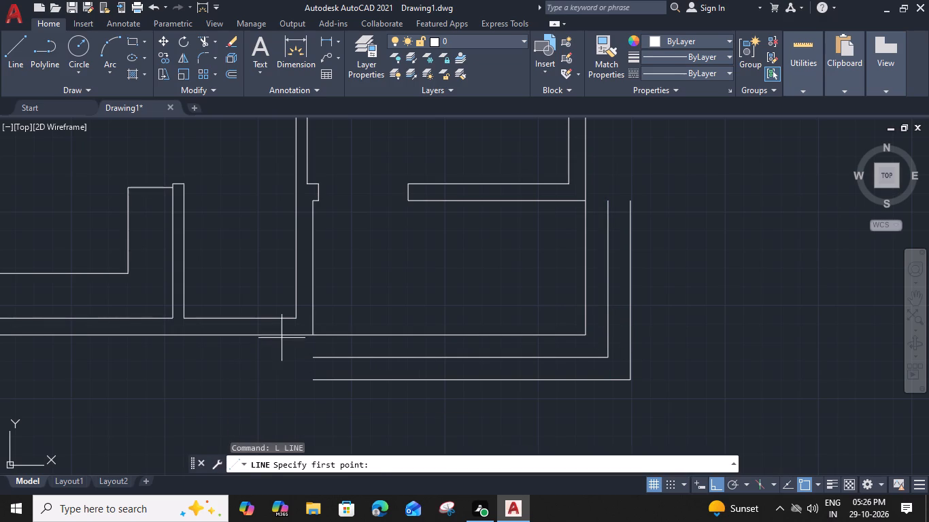
click(295, 336)
click(297, 391)
key(Escape)
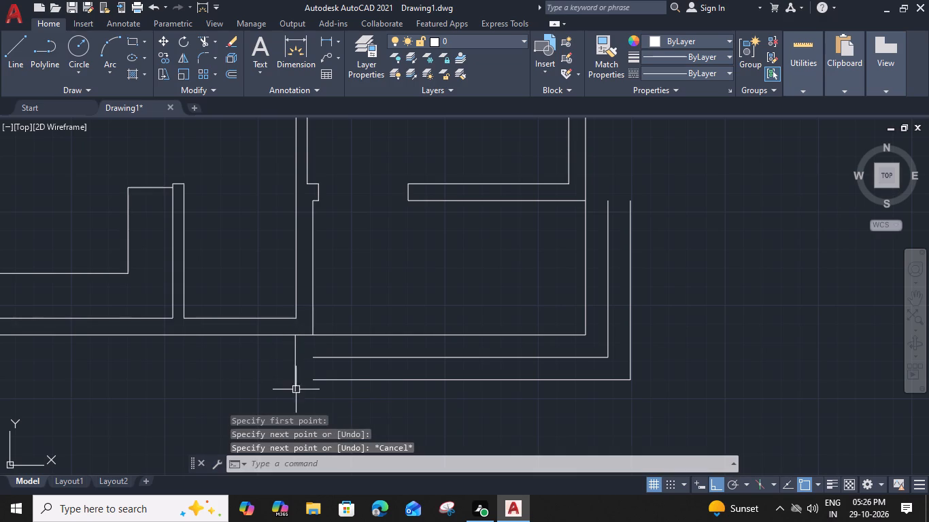
key(e)
key(x)
key(space)
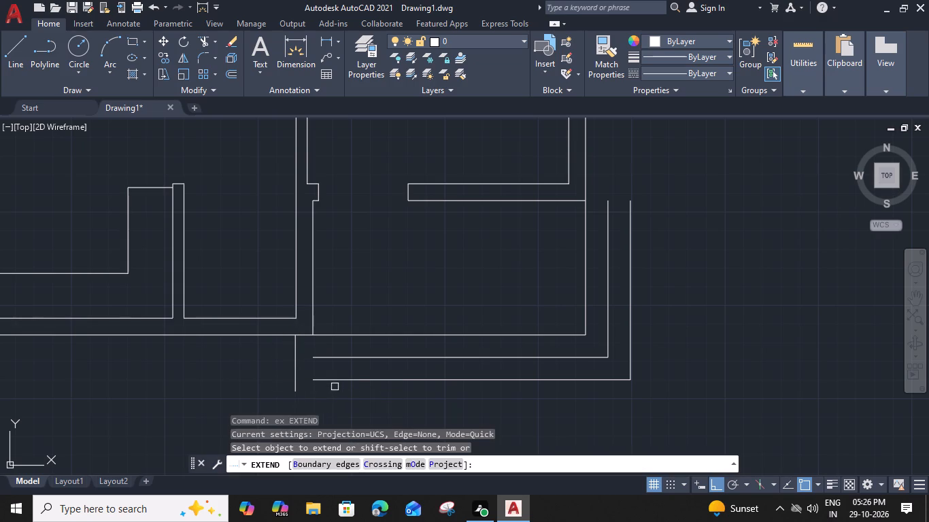
click(333, 389)
click(337, 347)
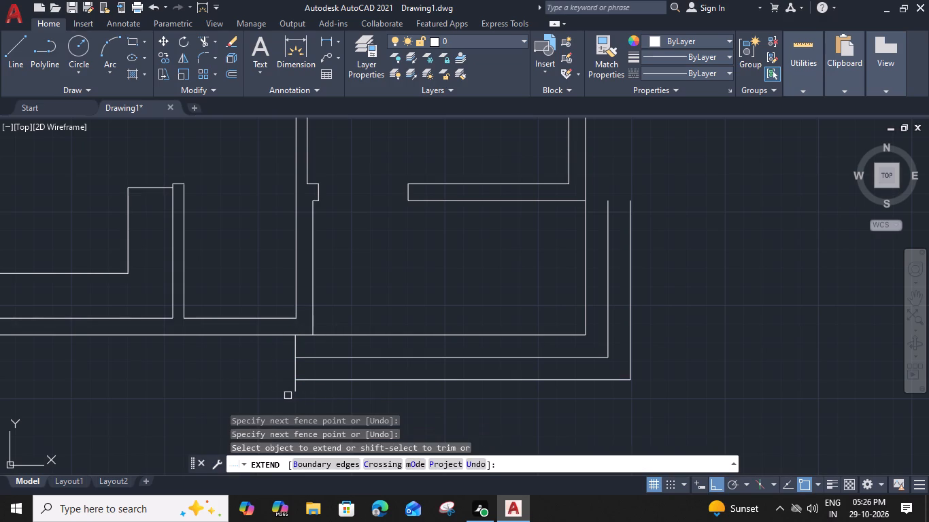
key(Escape)
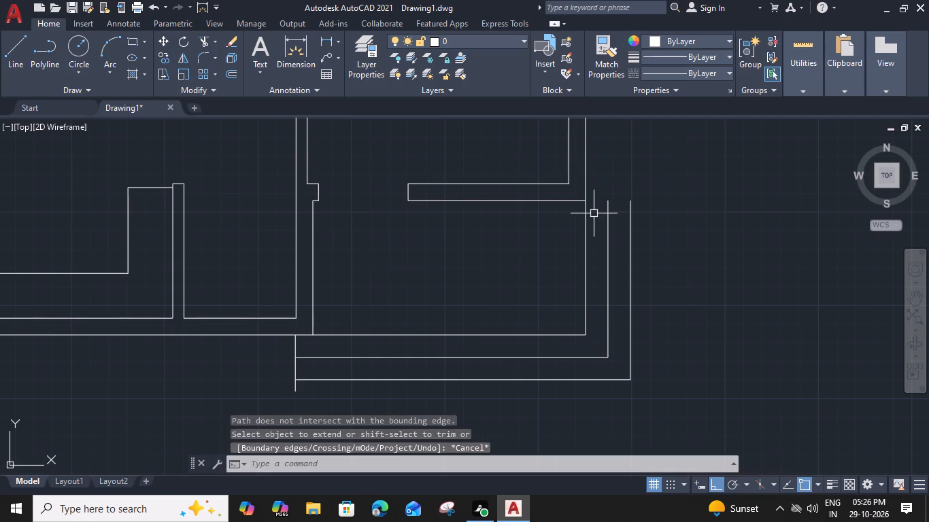
Draw a horizontal end line outward from the right outer wall above the steps and extend both vertical step lines up to it.
text(l)
key(space)
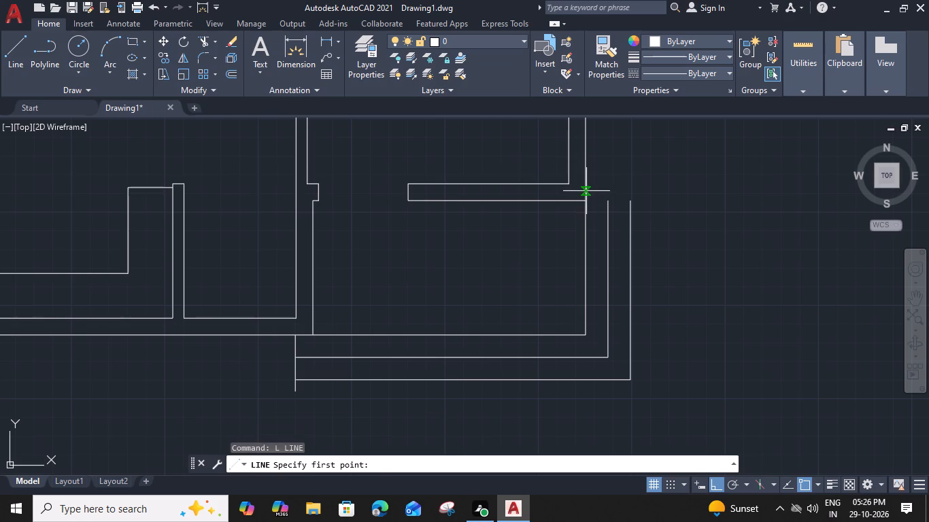
click(584, 192)
click(635, 187)
key(Escape)
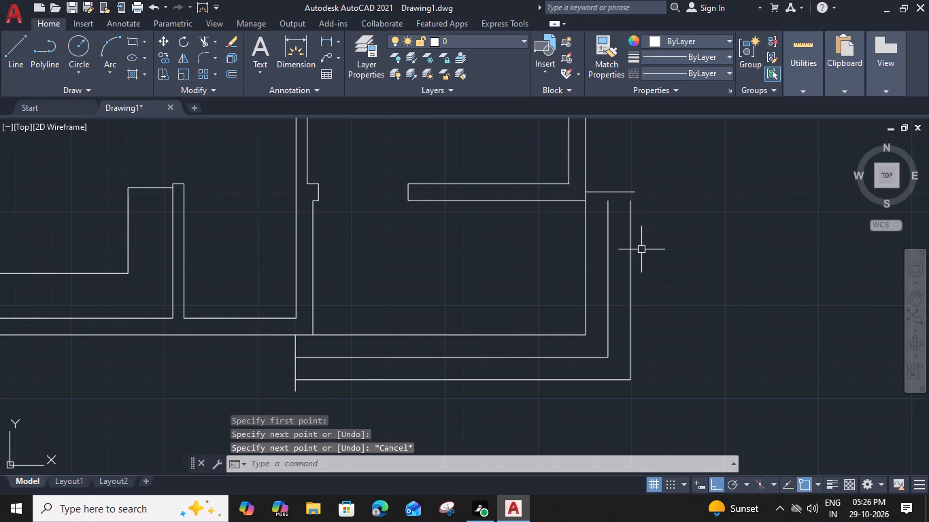
text(ex)
key(space)
drag(645, 247, 635, 250)
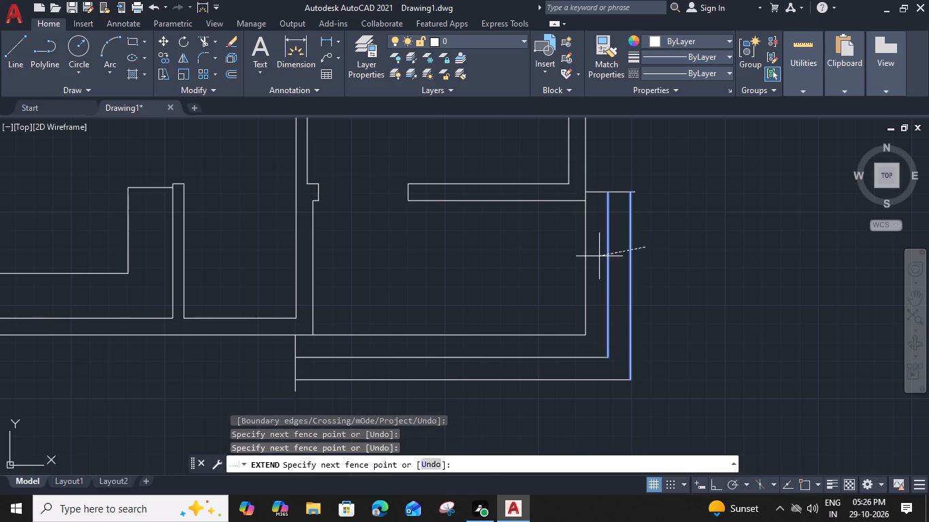
click(599, 256)
key(Escape)
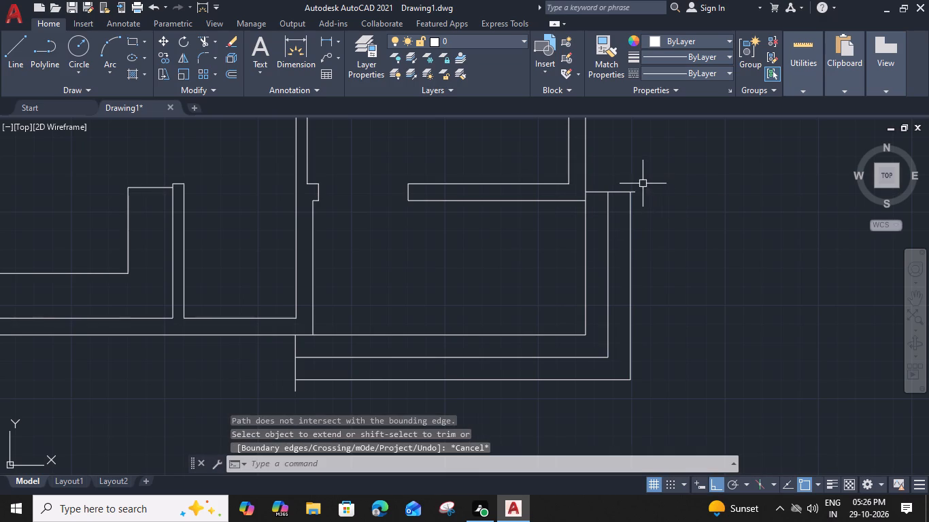
Offset the two step end lines by 2", the upper one upward and the left one to the left.
click(622, 196)
click(618, 174)
text(o)
key(space)
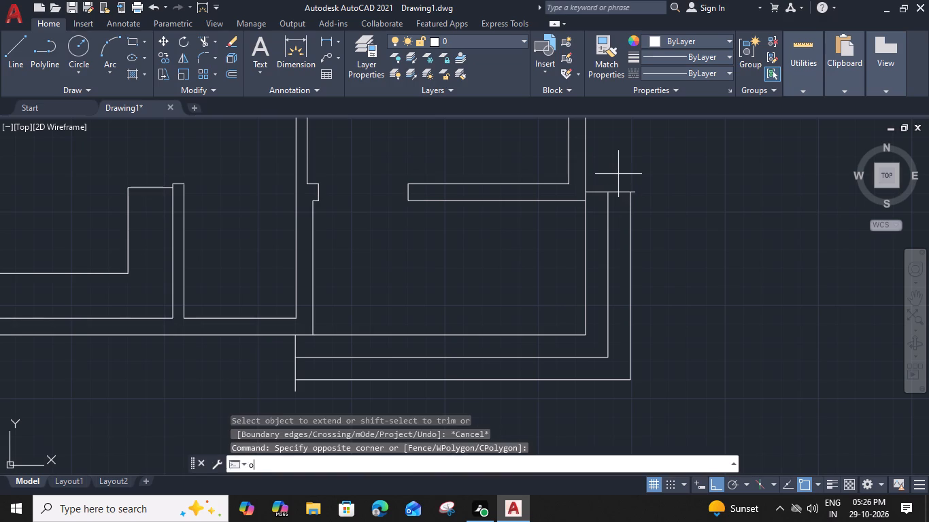
text(2")
key(Return)
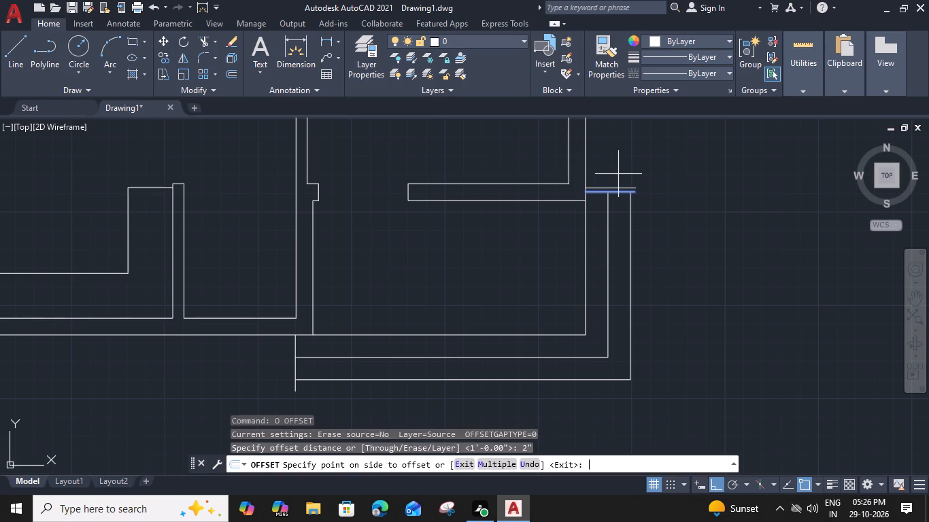
click(616, 160)
click(295, 367)
click(248, 375)
key(Escape)
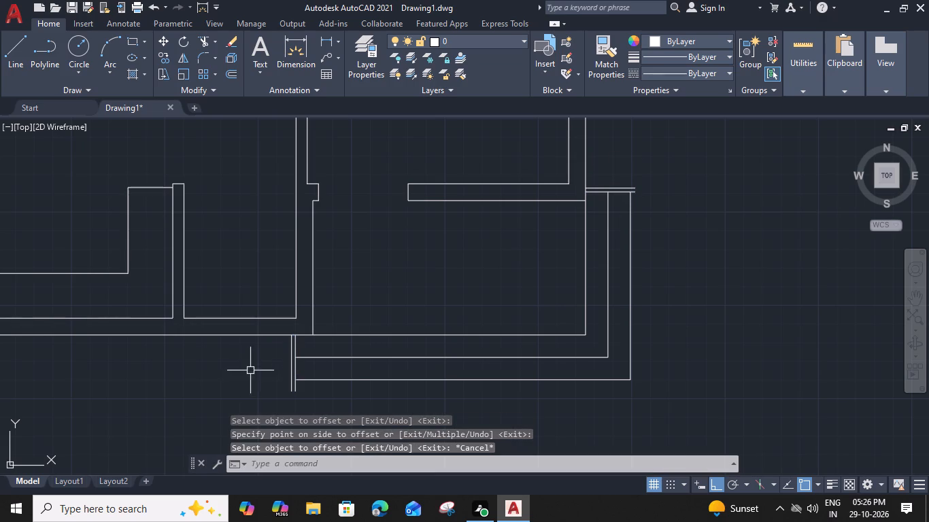
Offset the open entrance area's bottom and right edge lines outward by 1".
middle_drag(379, 309, 441, 306)
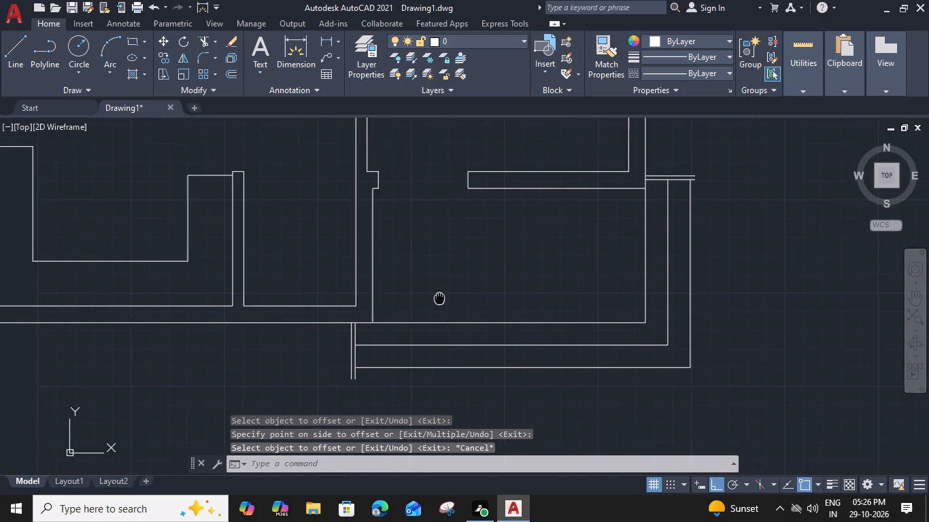
middle_drag(441, 306, 450, 323)
click(592, 347)
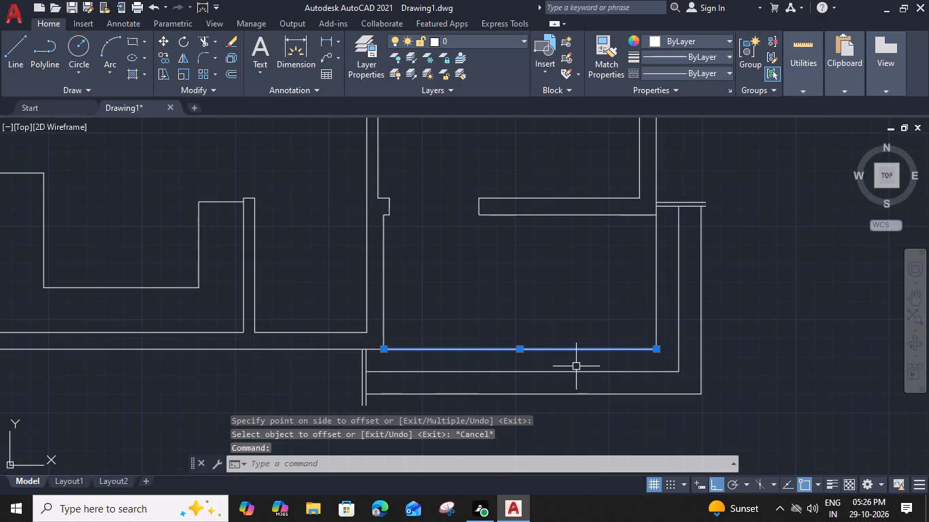
key(o)
key(space)
key(1)
key(shift+quotedbl)
key(Return)
click(571, 381)
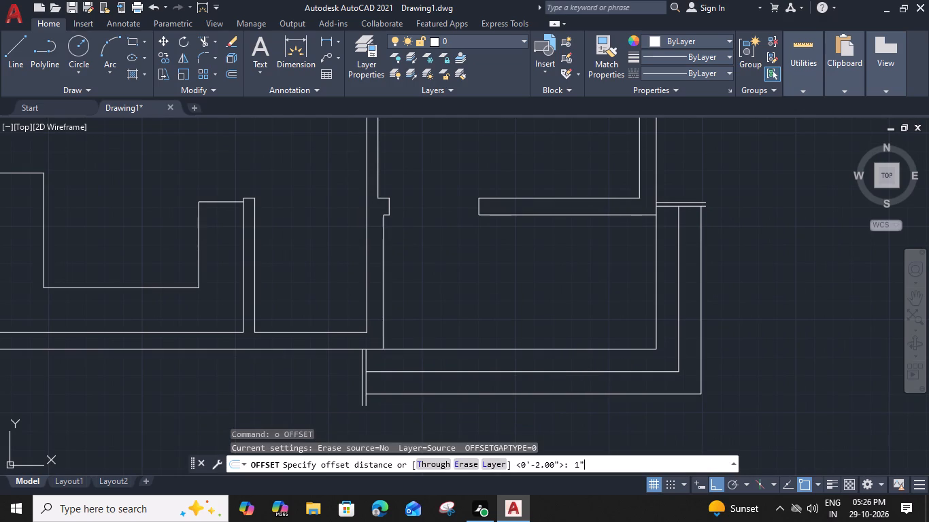
click(653, 294)
click(654, 294)
click(687, 297)
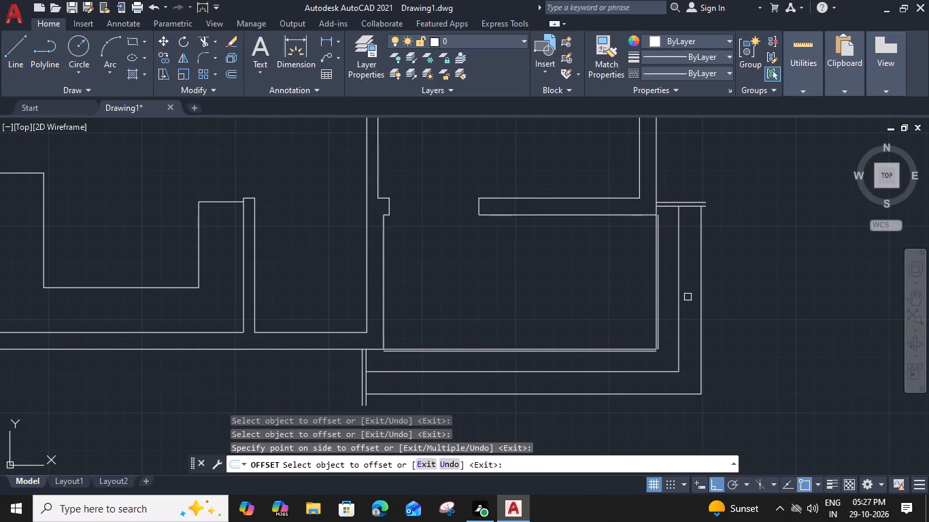
Offset the two vertical and two horizontal entrance step lines outward by 1".
click(681, 288)
click(693, 295)
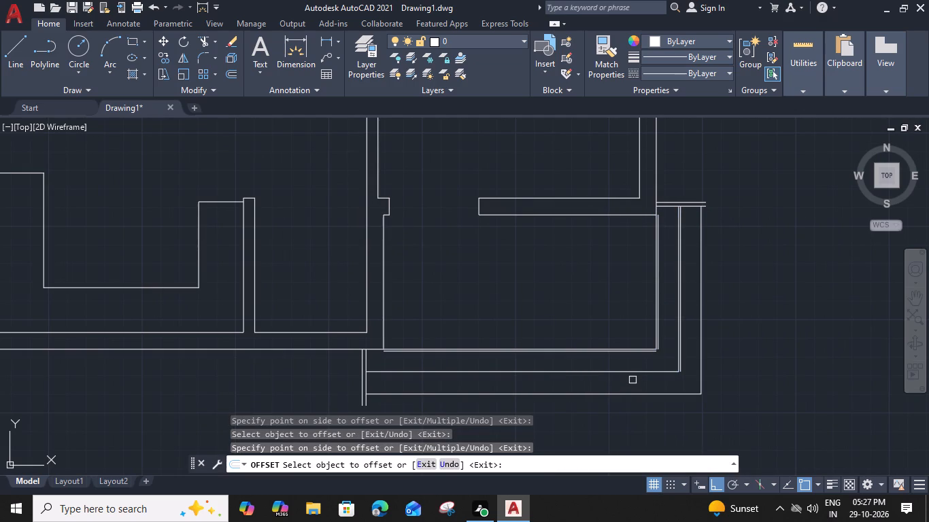
click(634, 372)
click(635, 383)
click(655, 395)
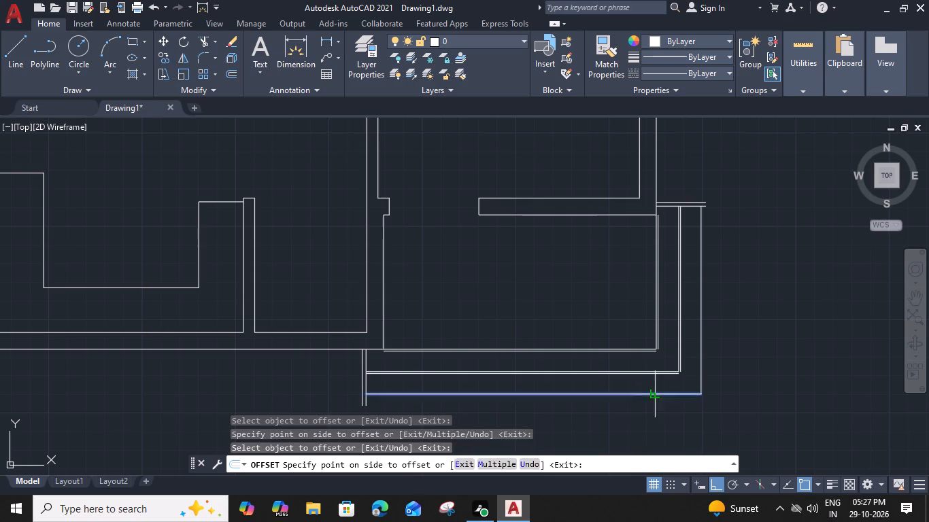
click(656, 408)
click(705, 337)
click(730, 339)
key(Escape)
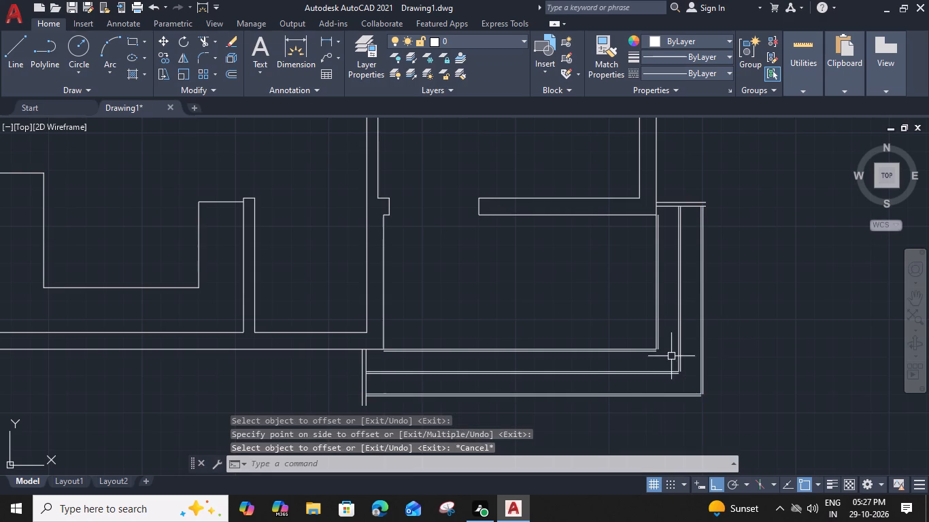
Fillet the three pairs of 1" offset lines at the entrance steps' outer corner into square corners with zero radius.
key(f)
key(space)
scroll(659, 358, up, 3)
key(m)
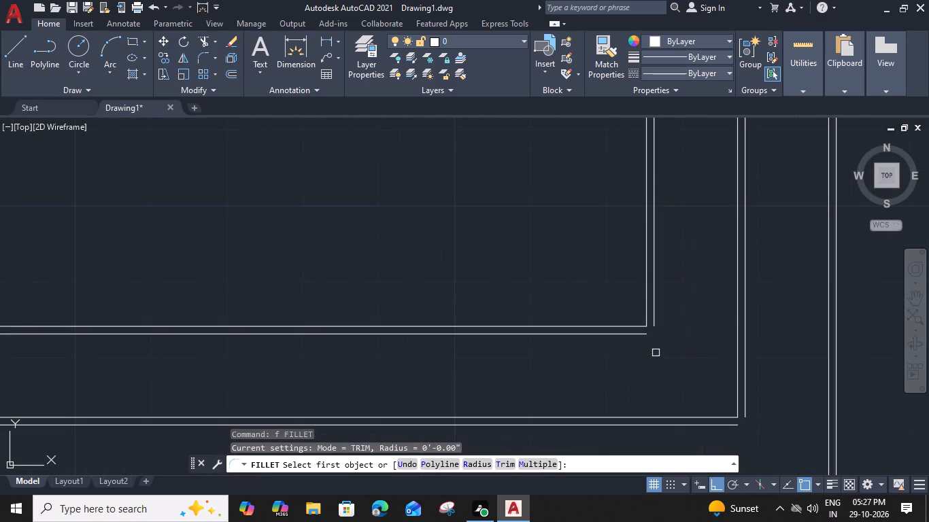
key(space)
click(639, 336)
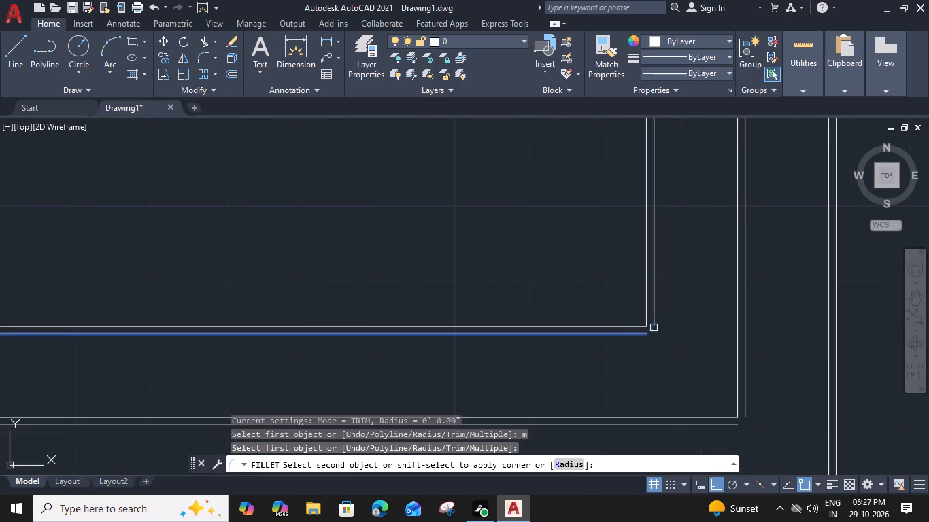
click(654, 326)
click(746, 394)
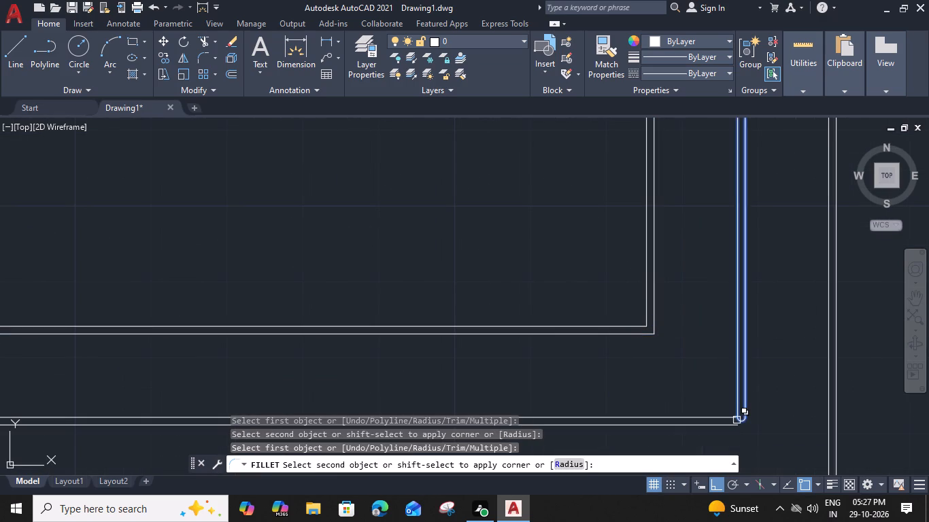
click(734, 427)
middle_drag(749, 431, 554, 266)
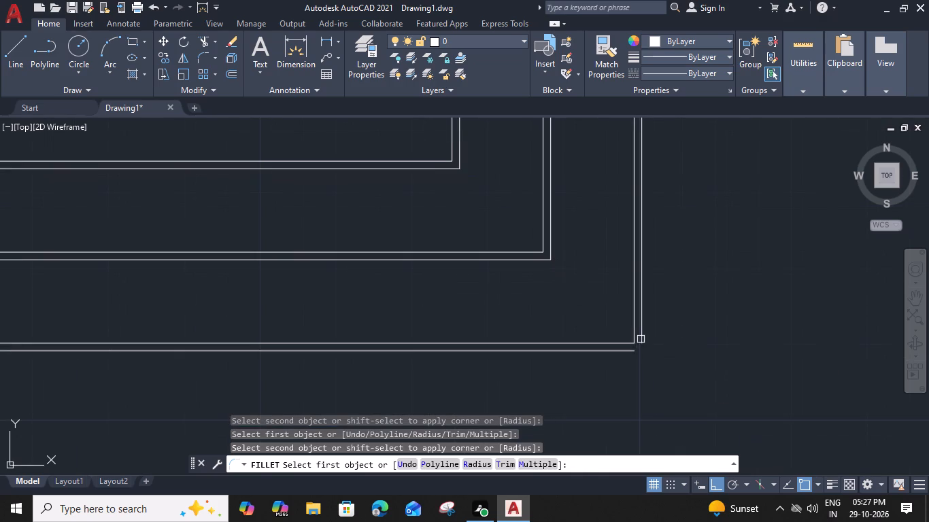
click(641, 338)
click(630, 349)
key(Escape)
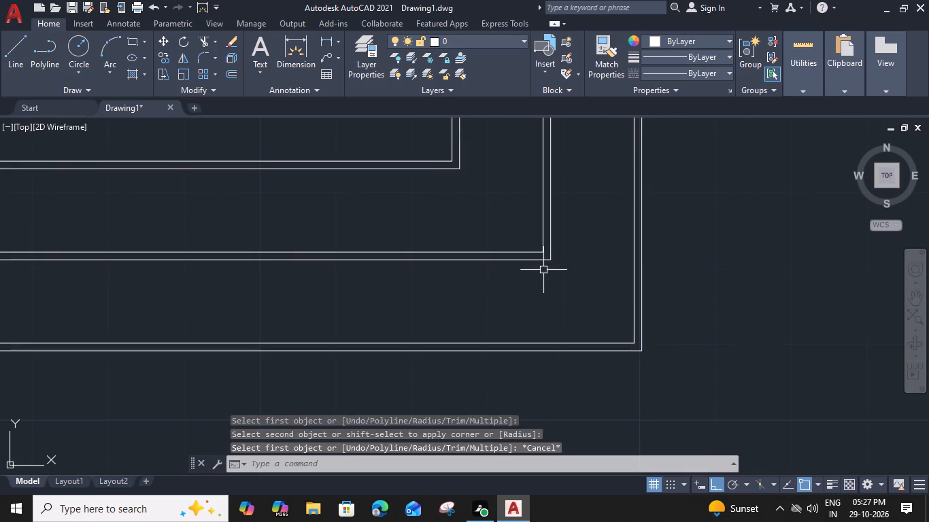
Load the ACAD_ISO02W100 ISO dash linetype into the drawing.
click(711, 71)
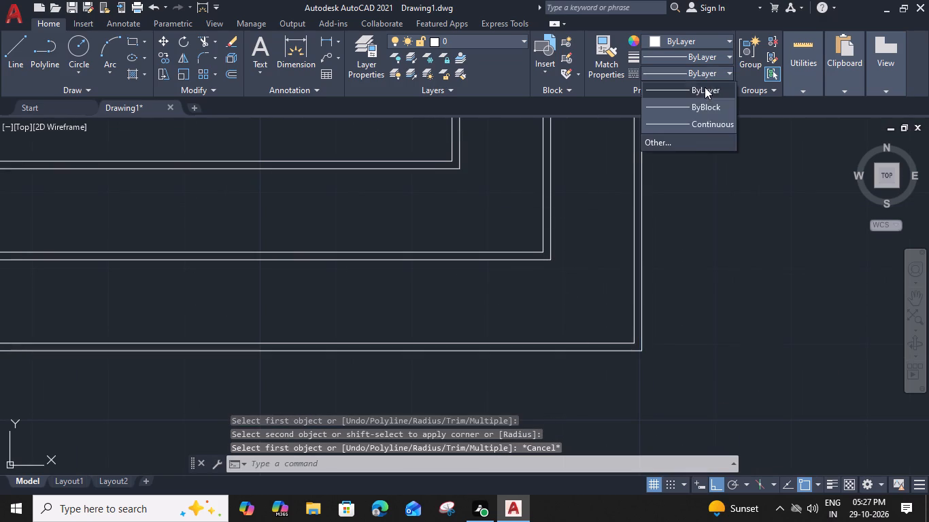
drag(696, 142, 696, 148)
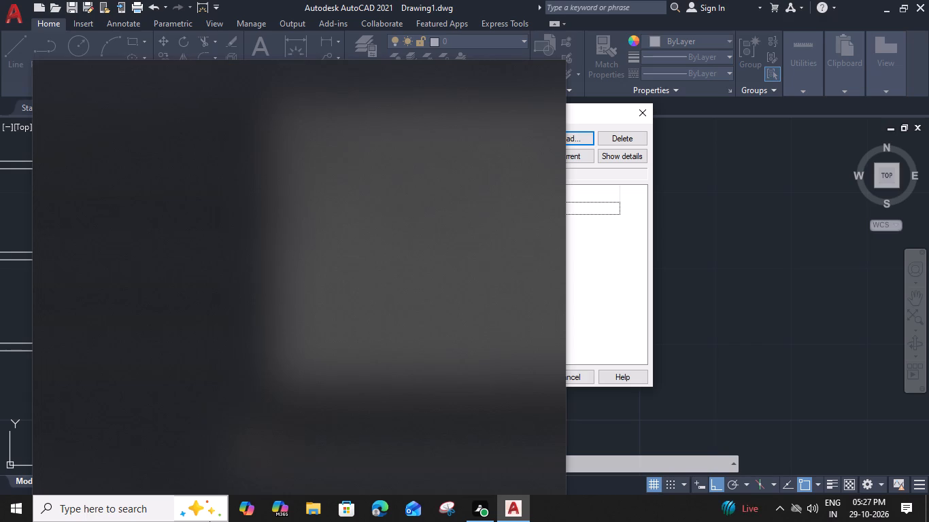
click(583, 134)
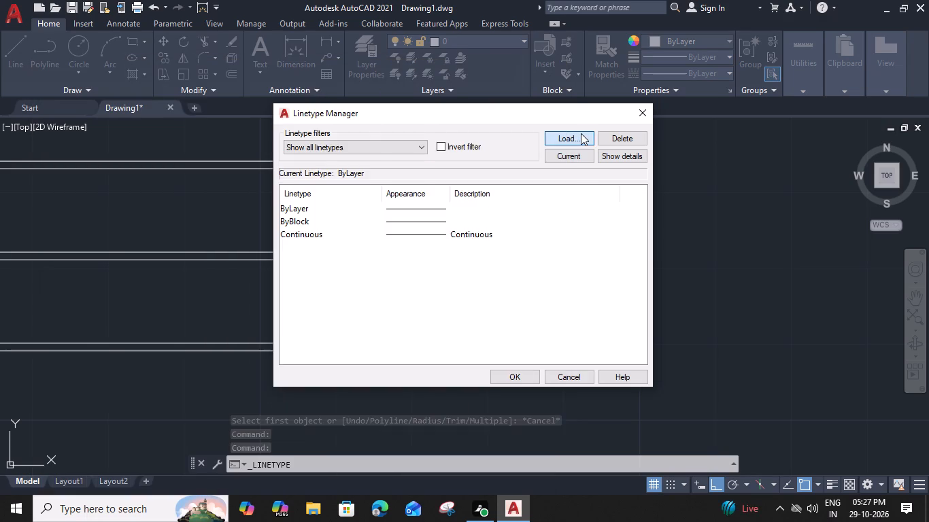
click(386, 223)
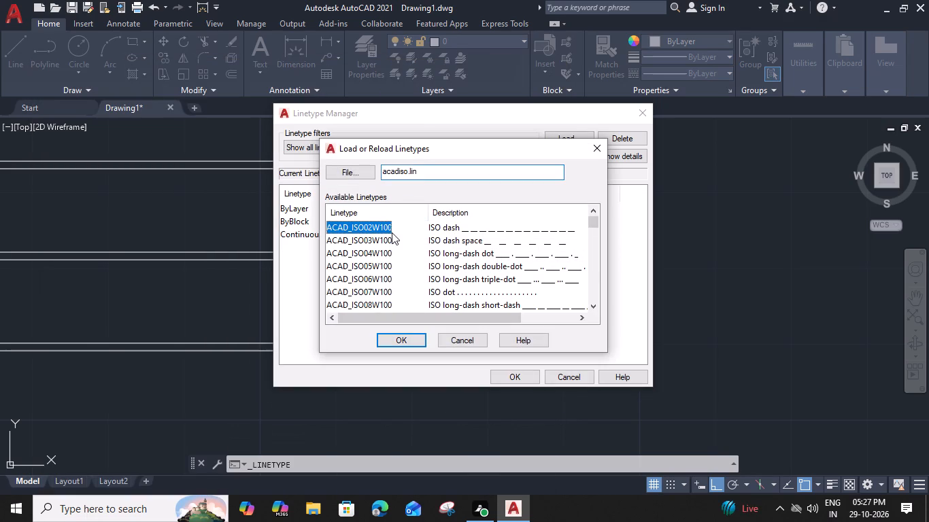
click(410, 347)
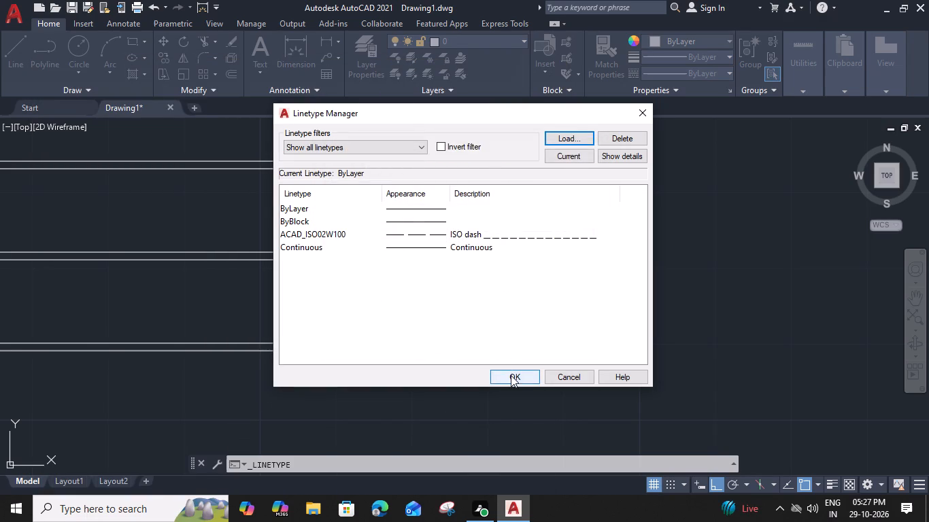
click(511, 375)
Apply the ACAD_ISO02W100 dashed linetype to the three pairs of 1" offset lines around the entrance steps.
click(555, 253)
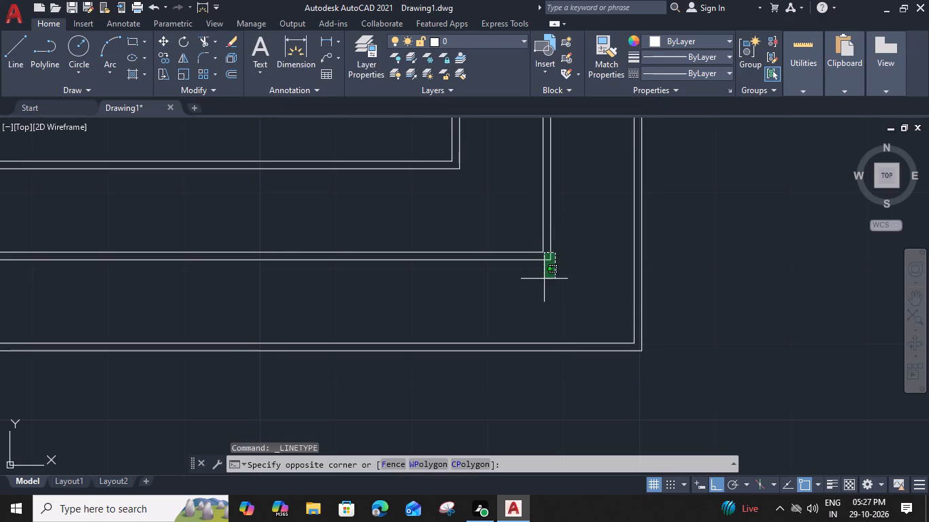
click(544, 279)
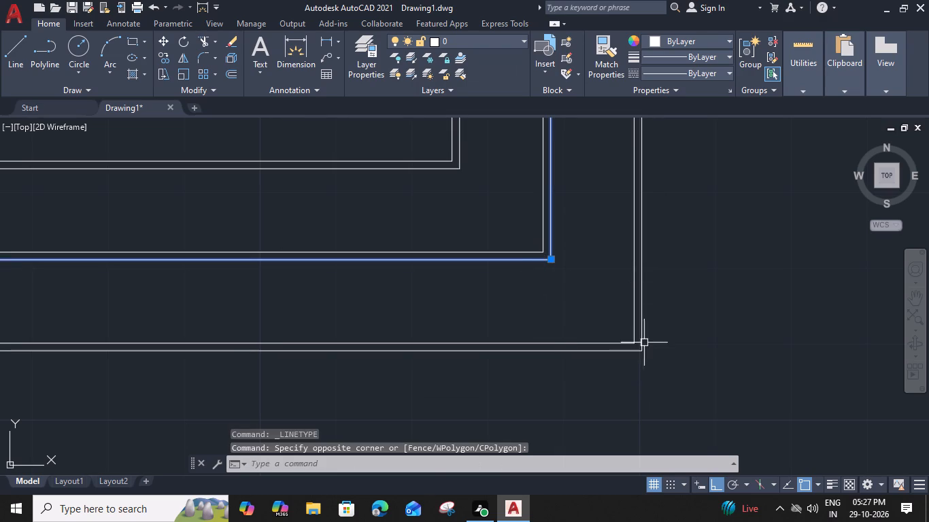
shift+click(648, 344)
shift+click(637, 367)
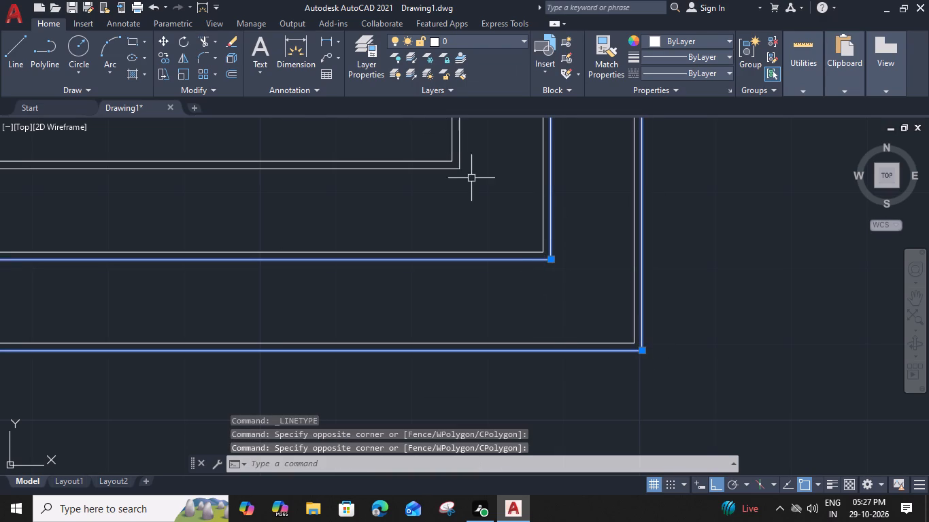
shift+click(467, 162)
shift+click(454, 182)
click(698, 70)
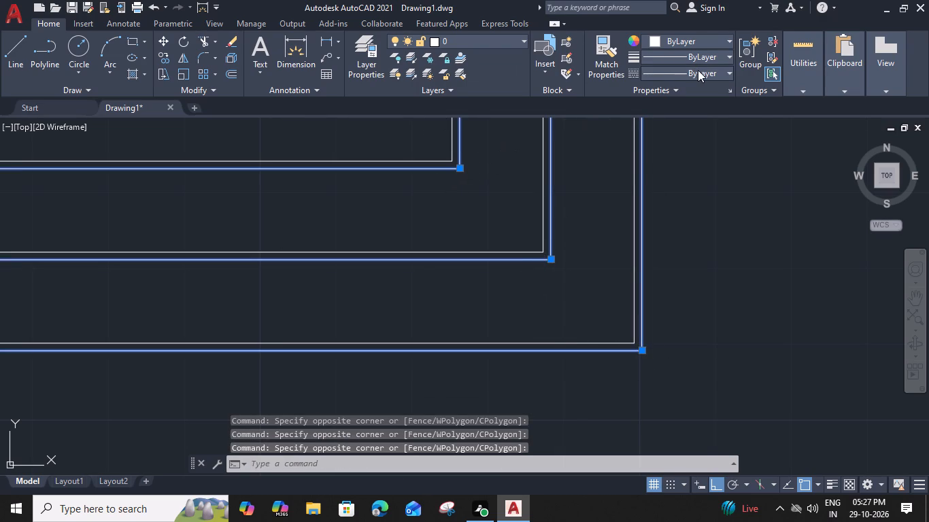
click(677, 128)
scroll(499, 179, down, 2)
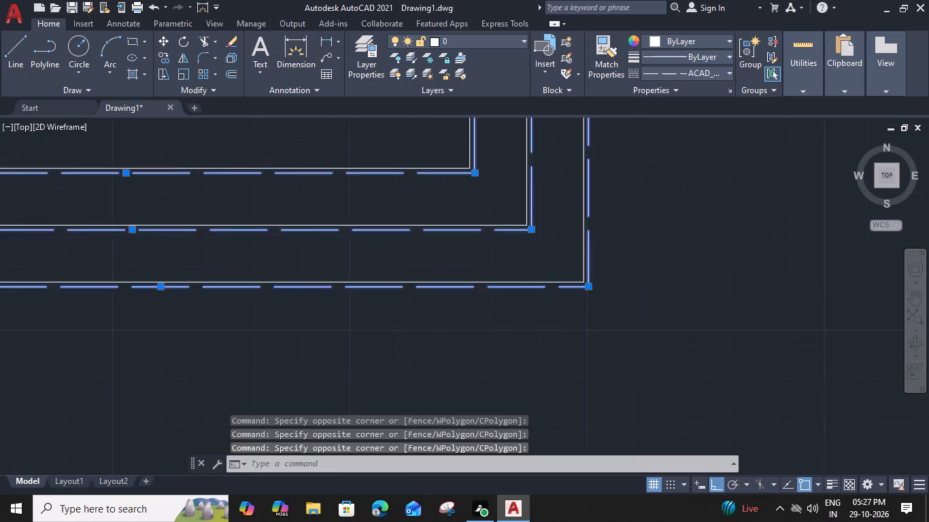
middle_drag(506, 189, 550, 343)
key(Escape)
scroll(317, 215, down, 2)
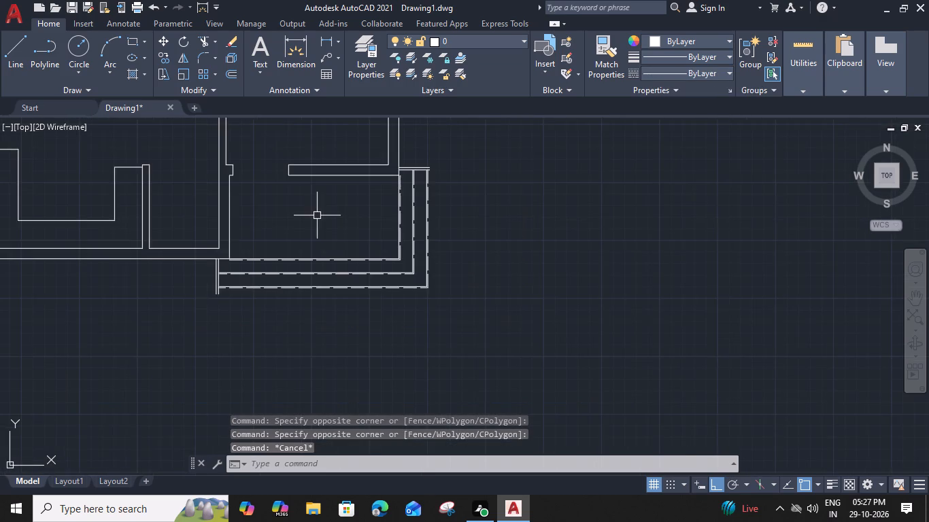
Draw a horizontal rectangle 5' long and 9" wide in the upper-left room of the floor plan.
middle_drag(318, 215, 541, 281)
middle_drag(373, 230, 437, 288)
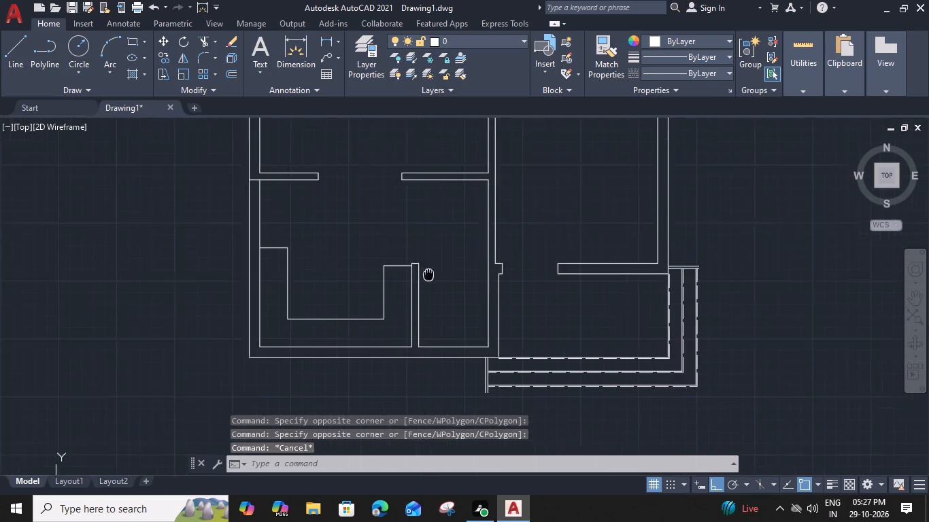
middle_drag(437, 288, 452, 315)
middle_drag(371, 220, 406, 311)
middle_drag(396, 211, 396, 249)
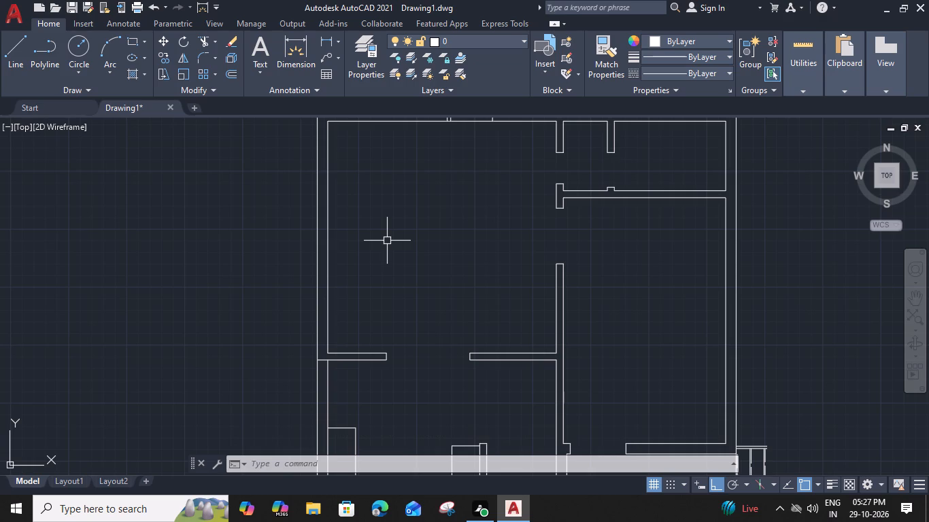
text(rec)
key(space)
click(389, 193)
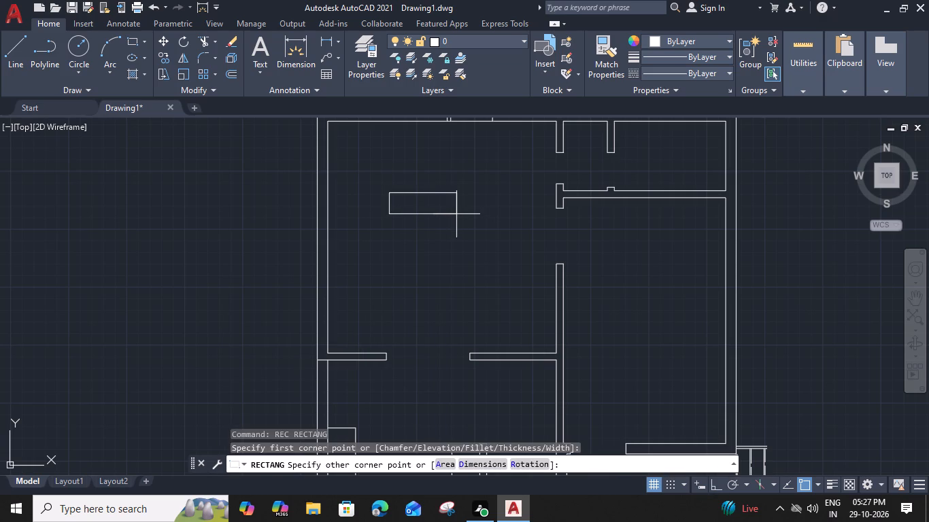
key(d)
key(space)
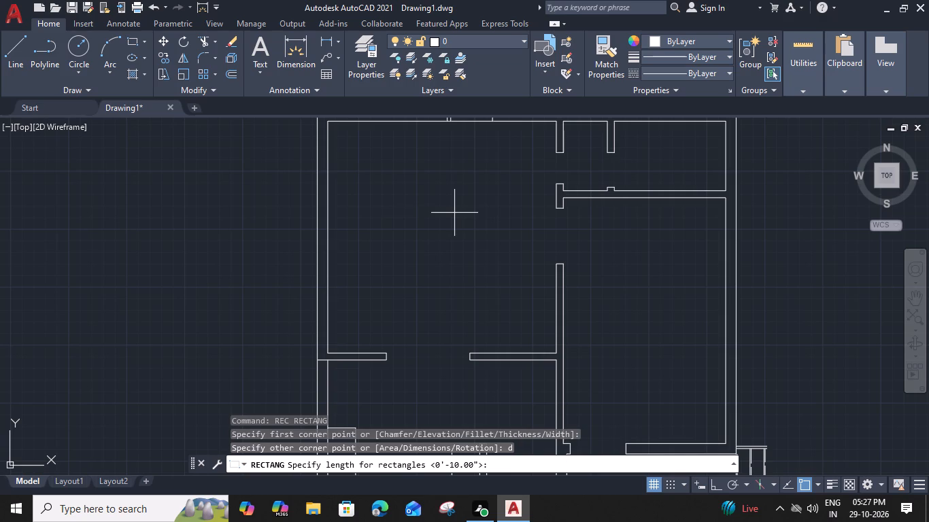
key(5)
text(')
key(space)
text(9")
key(Return)
click(467, 219)
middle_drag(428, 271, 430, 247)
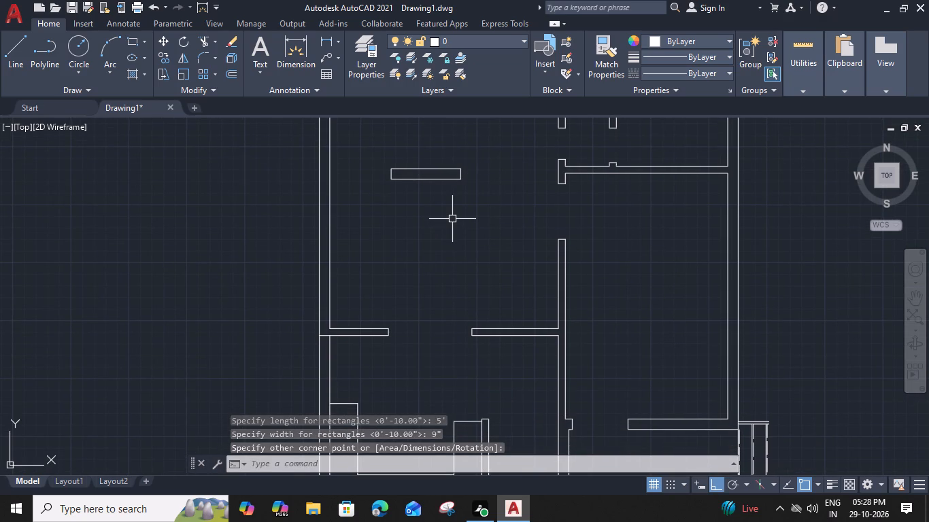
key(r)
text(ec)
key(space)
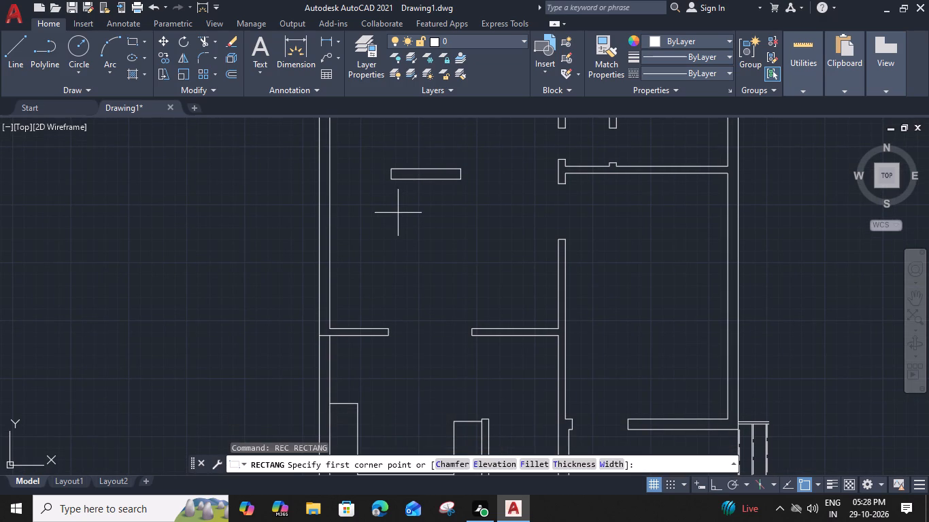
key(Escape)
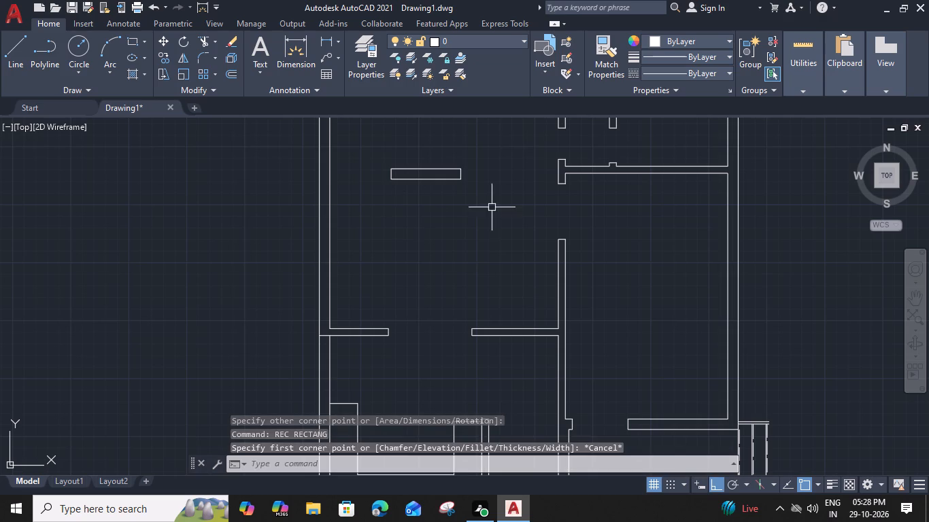
Draw an upright rectangle with length 9" and width 1'9" just below the 5' rectangle in the upper-left room.
middle_drag(489, 217, 482, 245)
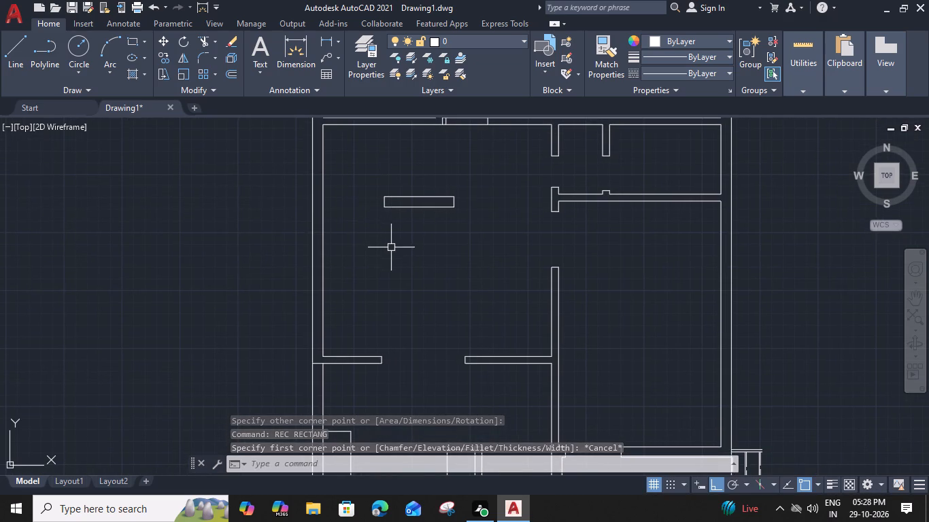
key(r)
text(ec)
key(space)
click(392, 234)
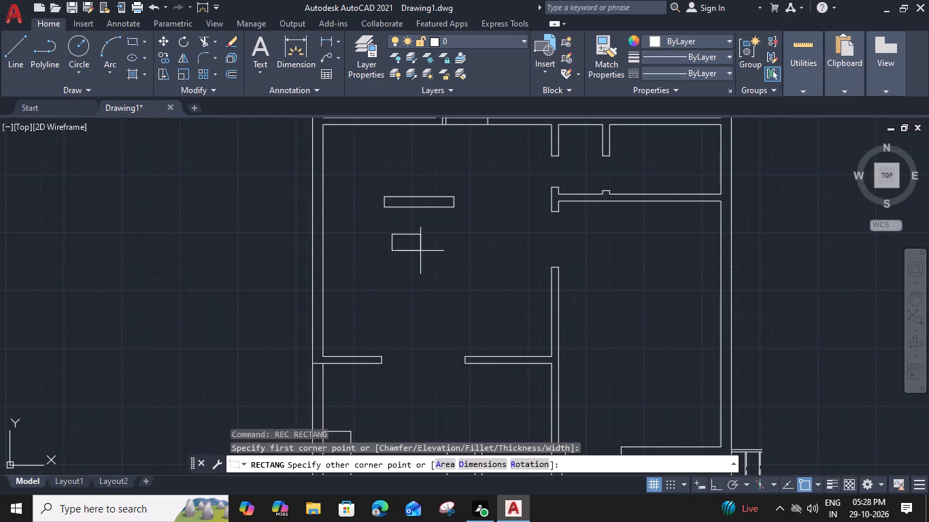
text(d 9)
key(shift+quotedbl)
key(Return)
text(1'9)
key(shift+quotedbl)
key(Return)
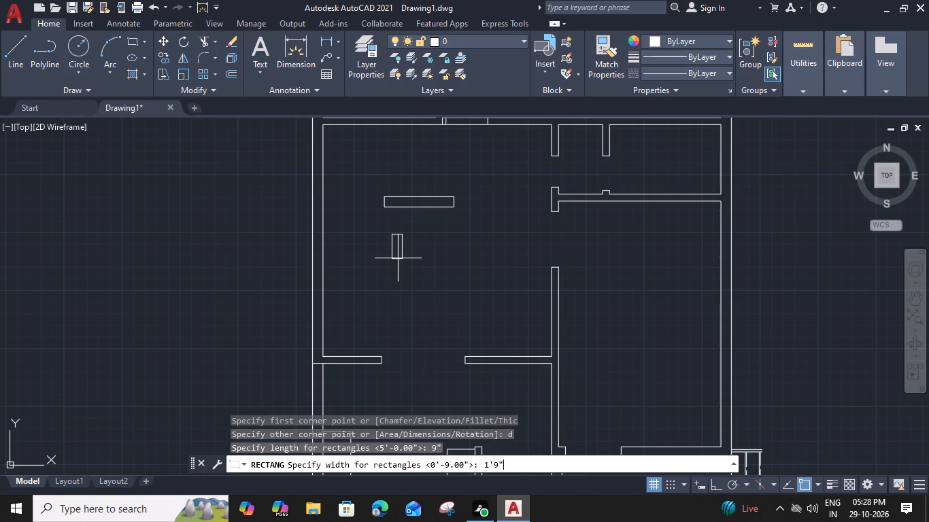
click(399, 278)
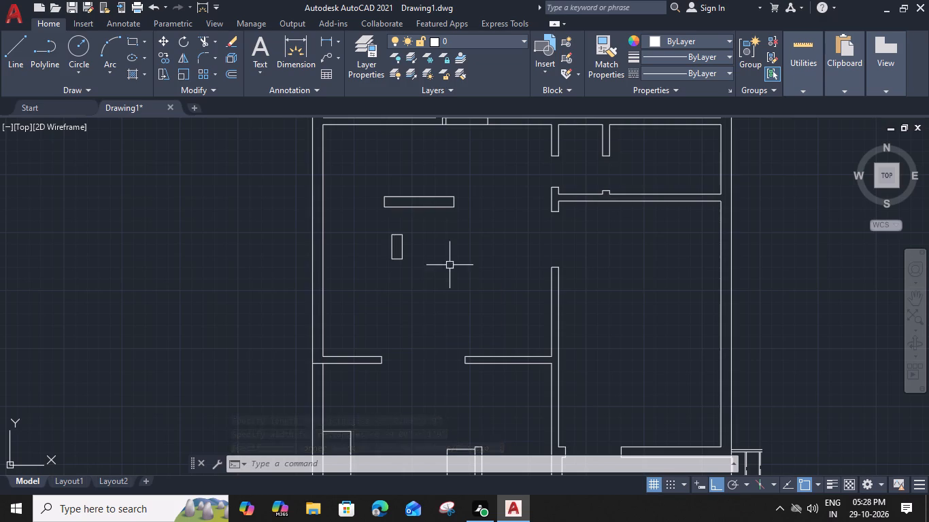
Draw a lengthwise centre line through the 5' horizontal rectangle and another through the small upright rectangle.
text(l)
key(space)
scroll(384, 192, up, 2)
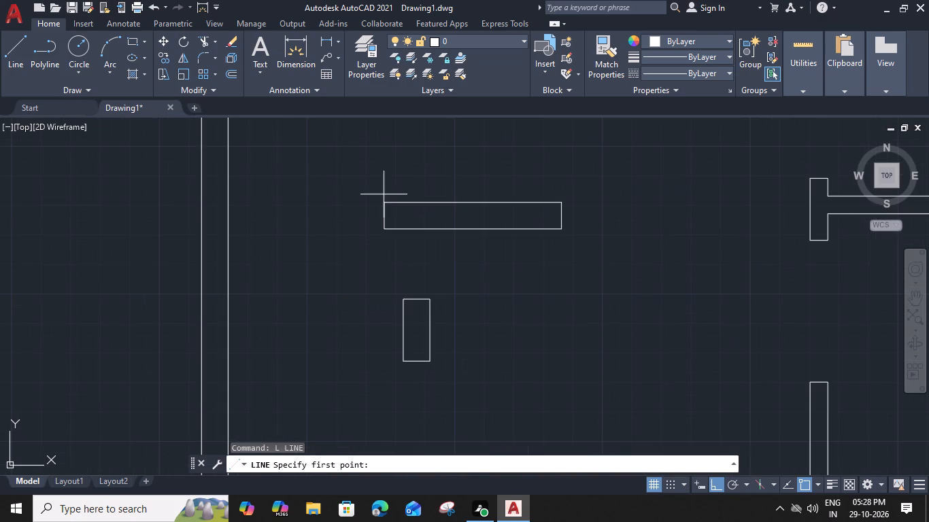
click(386, 215)
click(566, 213)
key(space)
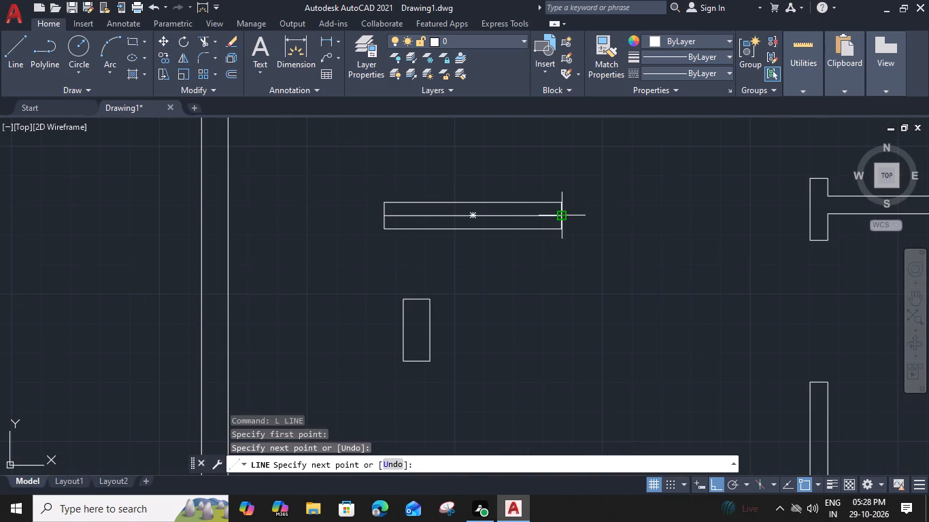
key(space)
click(416, 301)
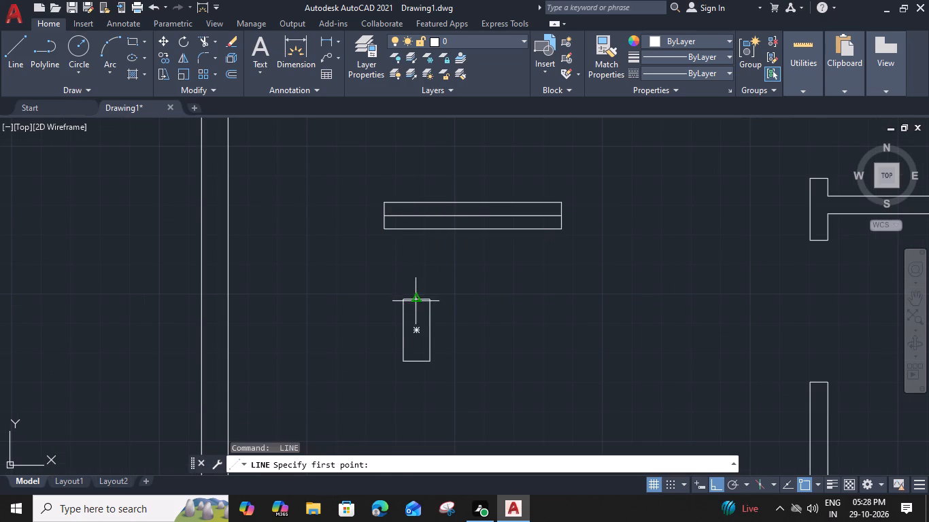
click(417, 362)
key(space)
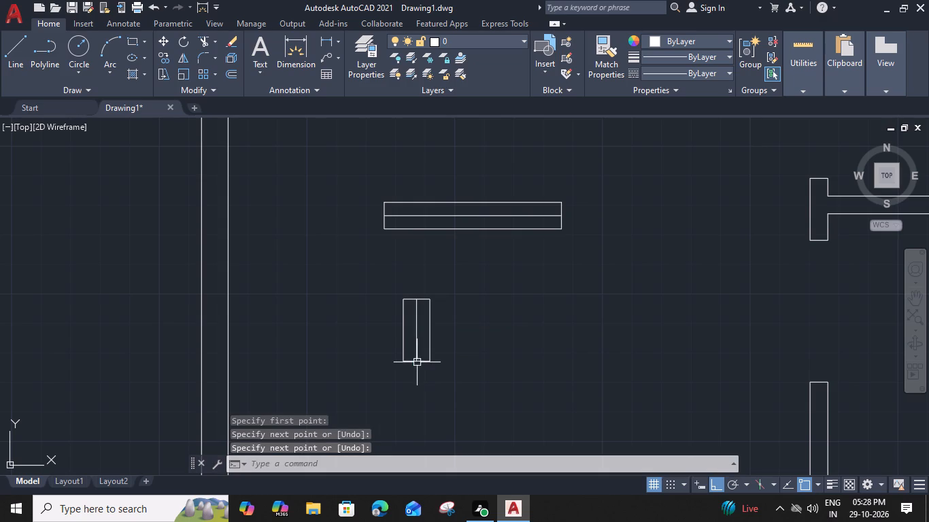
key(Escape)
Offset the horizontal rectangle's centre line by 1" to both sides.
click(460, 216)
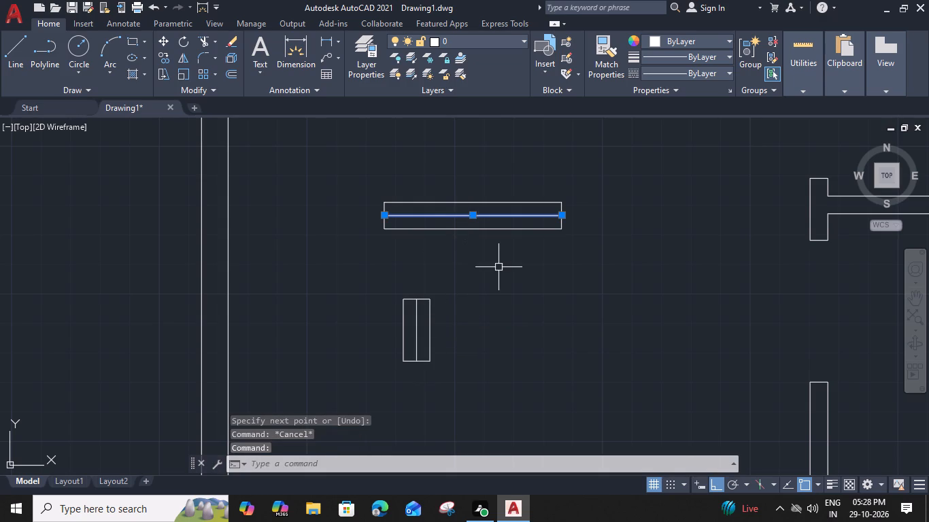
text(o)
key(space)
key(1)
key(shift+quotedbl)
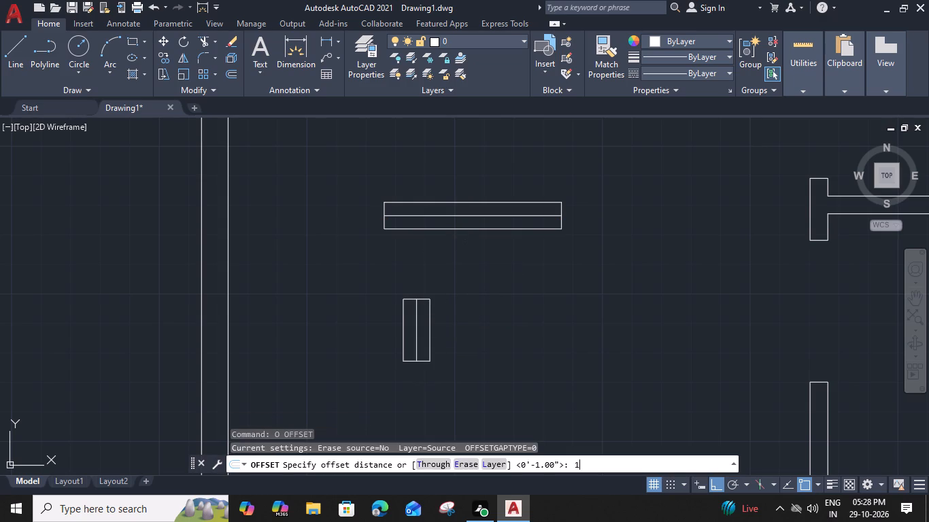
key(Return)
click(479, 192)
scroll(484, 232, up, 1)
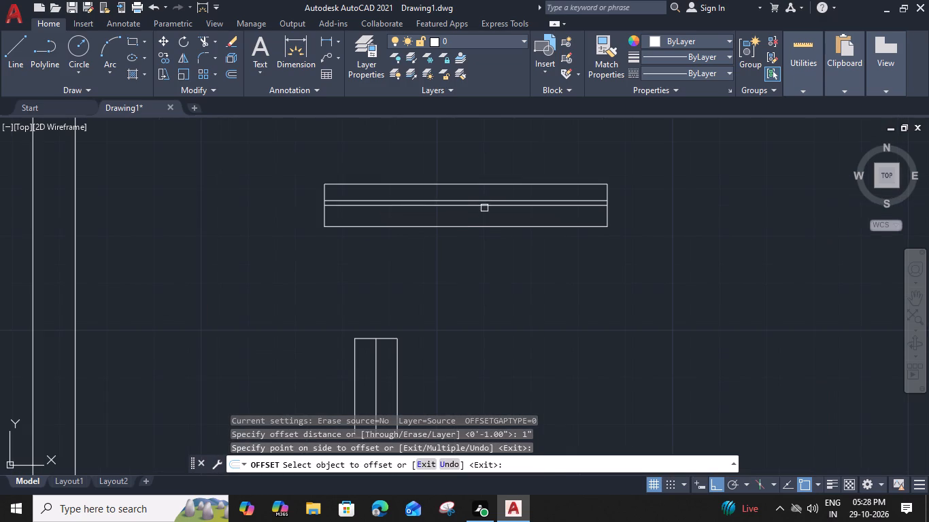
click(482, 206)
click(467, 273)
Offset the upright rectangle's centre line by 1" to both sides.
middle_drag(462, 315, 474, 186)
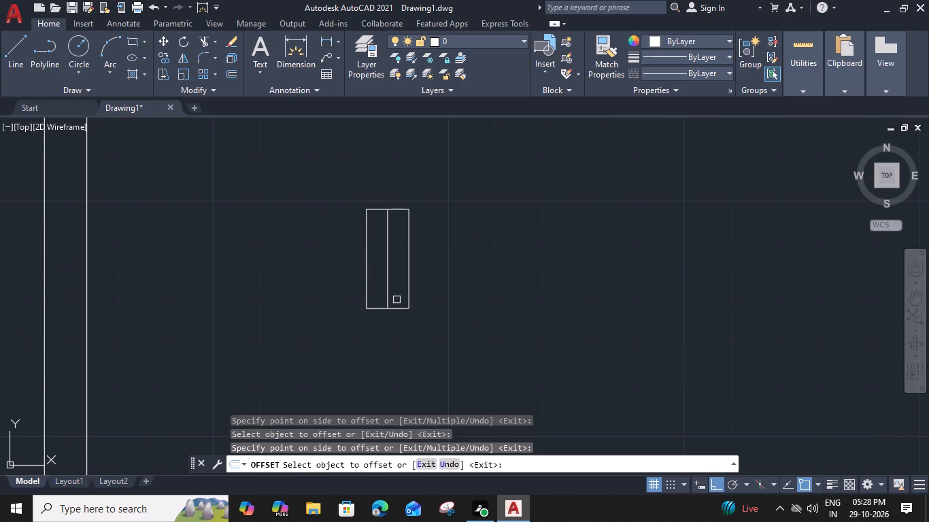
click(390, 273)
click(358, 281)
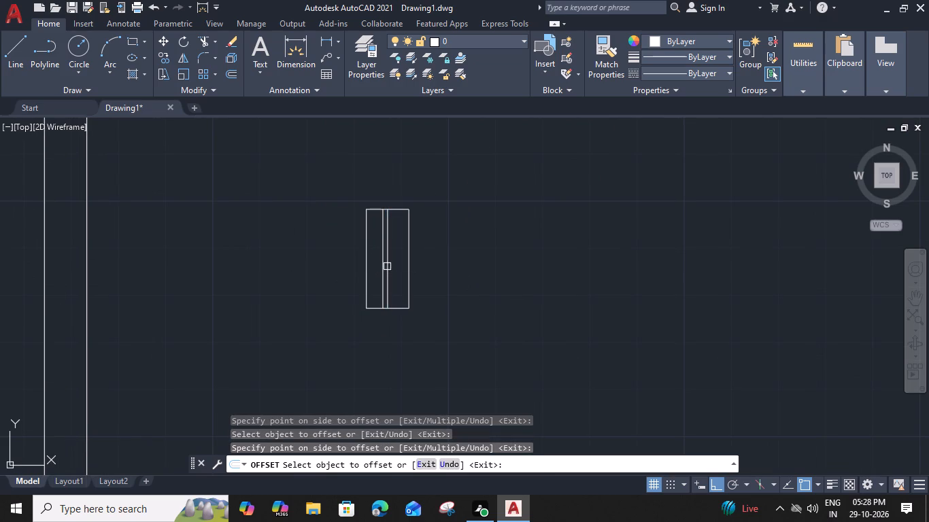
click(386, 266)
click(394, 271)
key(Escape)
Colour the three lines inside the upright rectangle dark red (153,27,30).
click(398, 236)
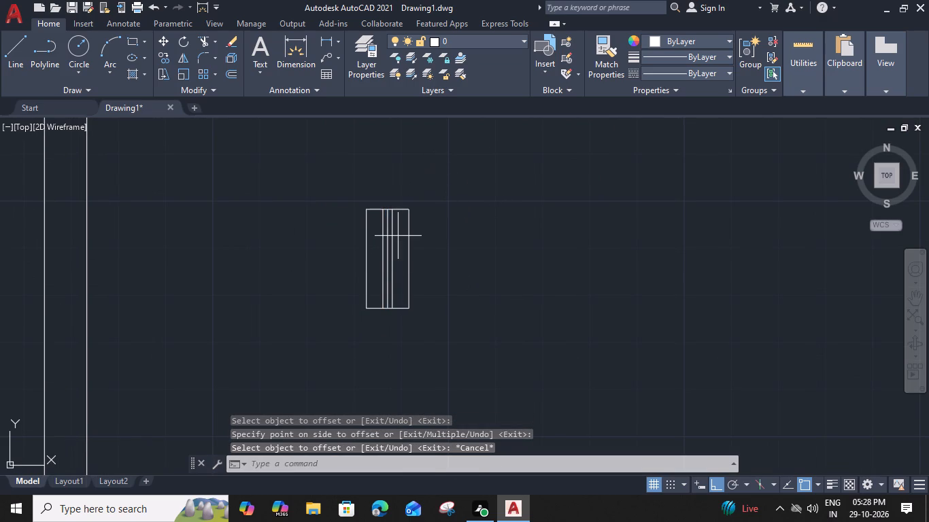
click(376, 255)
click(671, 49)
click(671, 42)
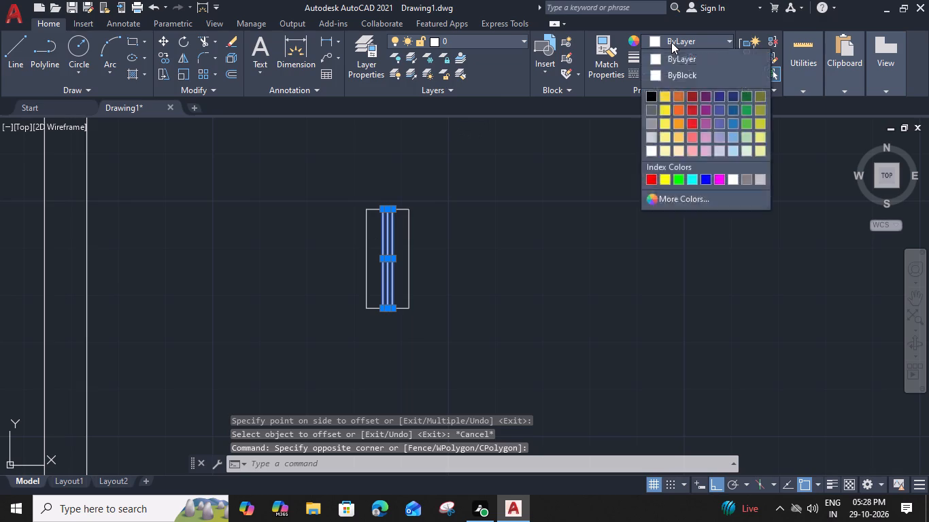
click(687, 41)
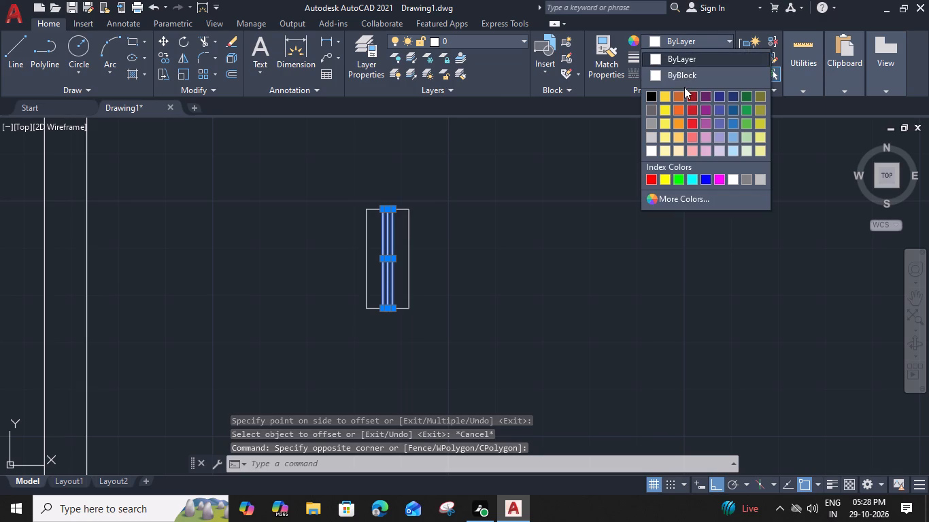
click(689, 96)
Colour the three lines inside the horizontal rectangle dark red (153,27,30).
middle_drag(511, 173, 500, 386)
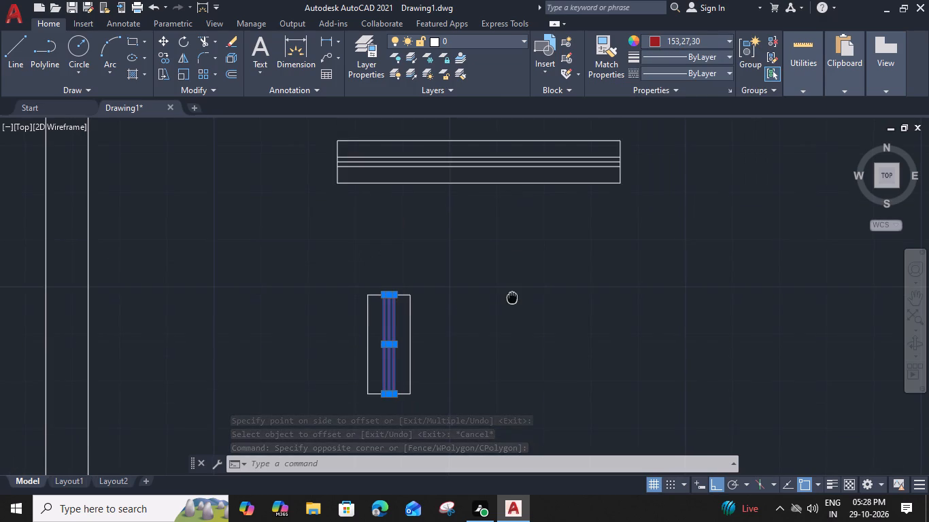
click(554, 277)
click(538, 297)
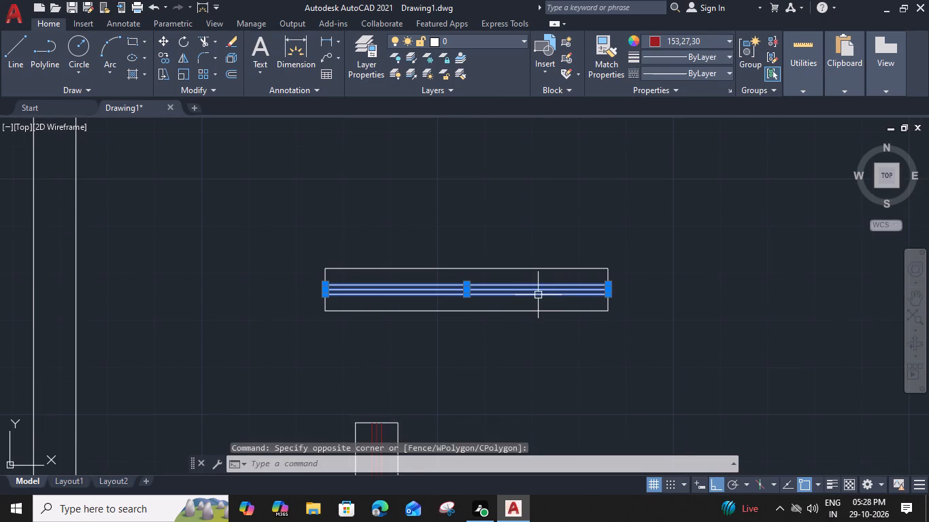
click(702, 39)
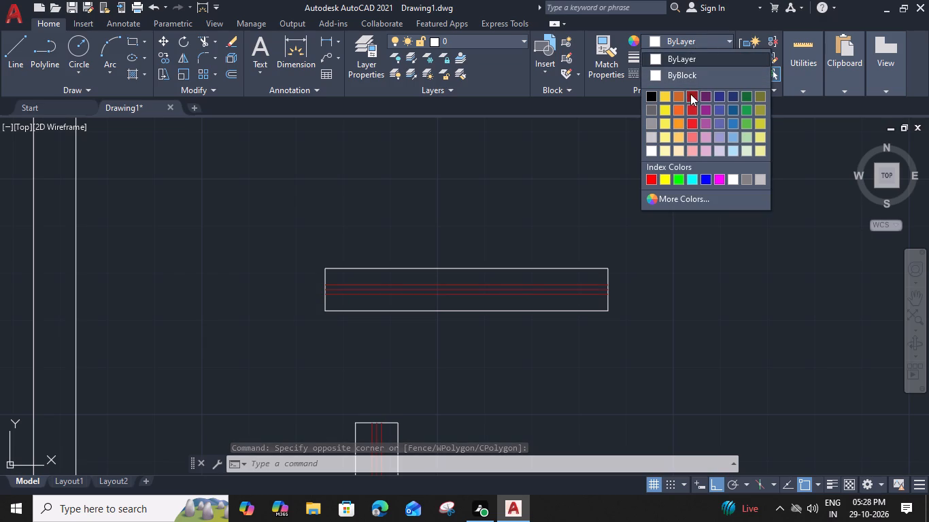
click(690, 94)
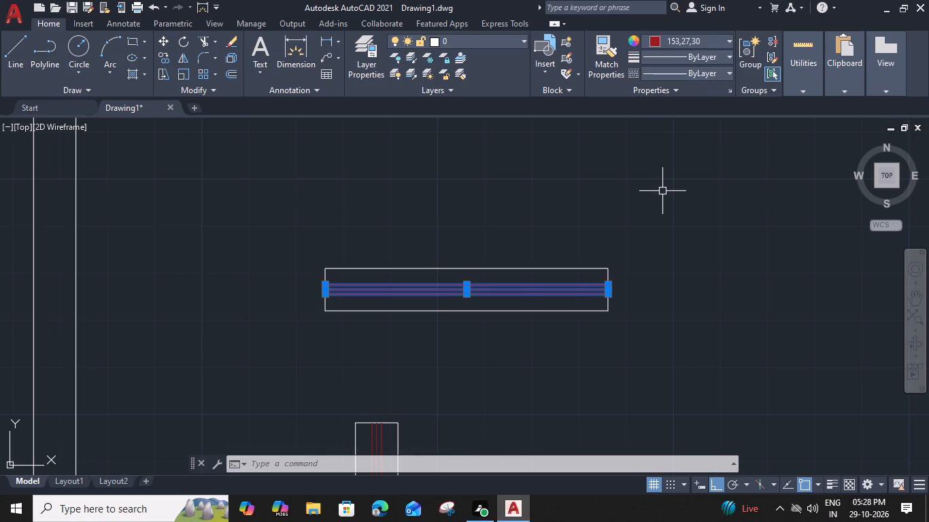
key(Escape)
Group the horizontal rectangle with its three red lines.
drag(641, 220, 635, 232)
click(572, 348)
key(g)
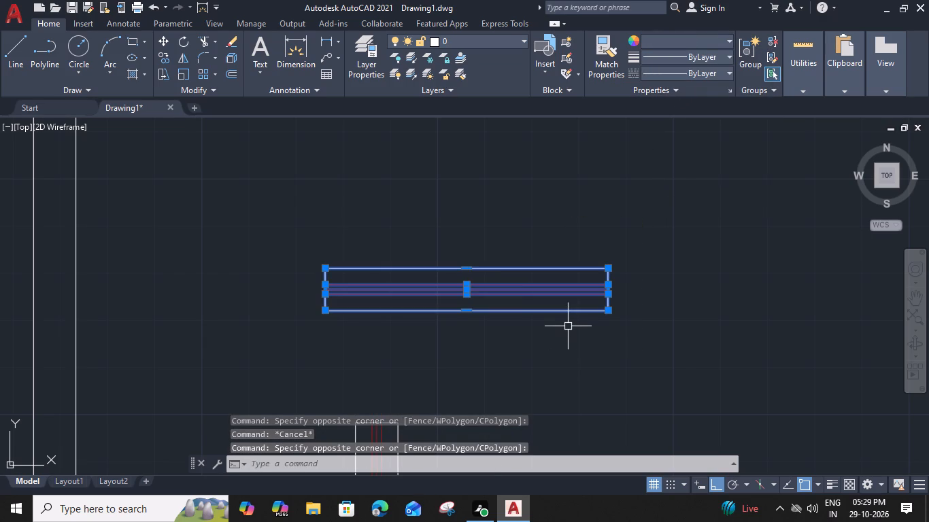
key(space)
Group the upright rectangle with its three red lines.
middle_drag(494, 327, 521, 138)
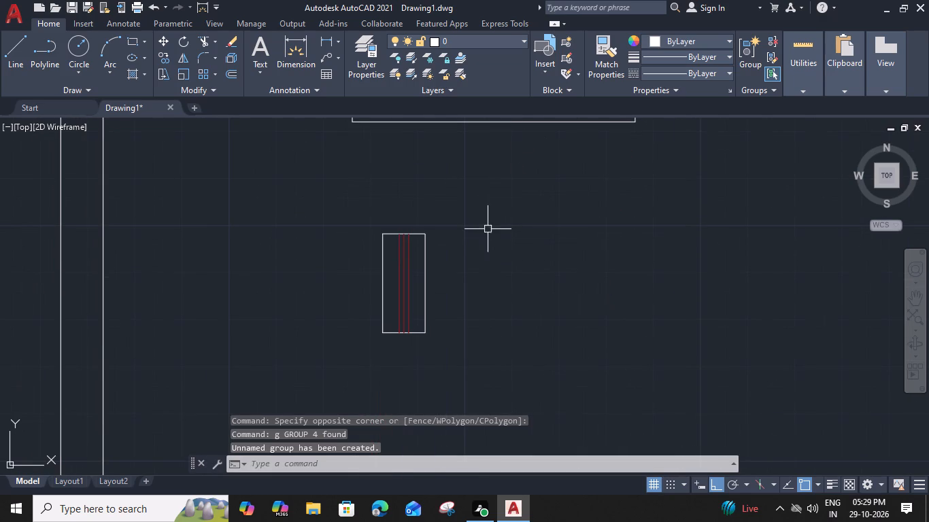
drag(462, 196, 447, 209)
click(350, 364)
key(g)
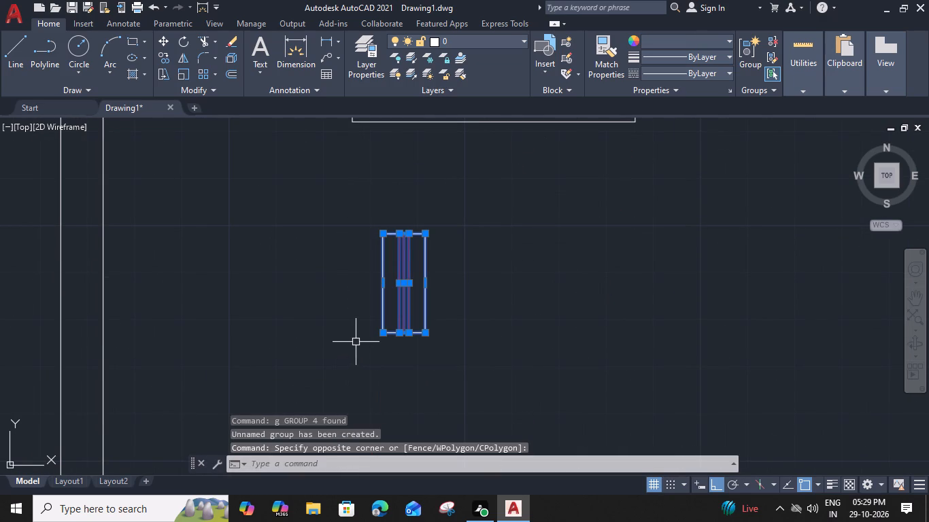
key(space)
Move the upright window group into the right outer wall, centred on the small room with the two wall stubs.
click(422, 290)
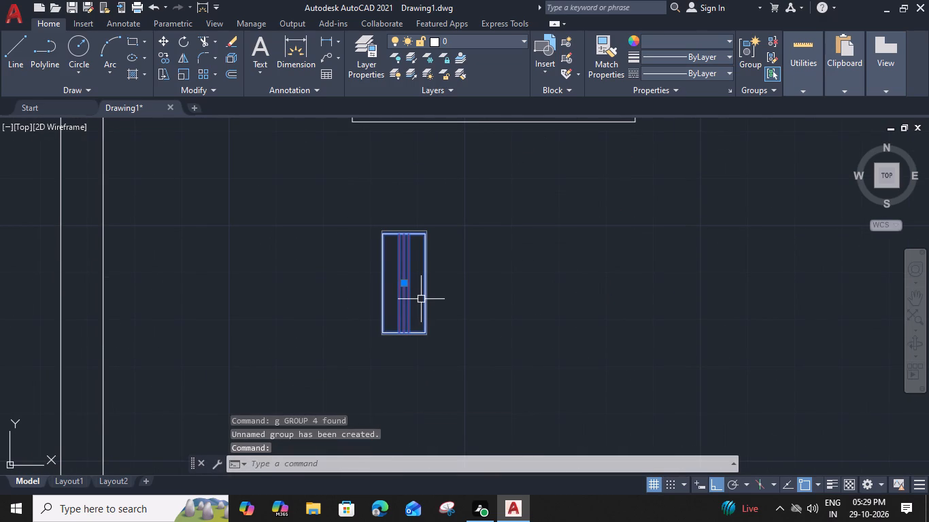
text(m)
key(space)
click(427, 285)
scroll(427, 285, down, 3)
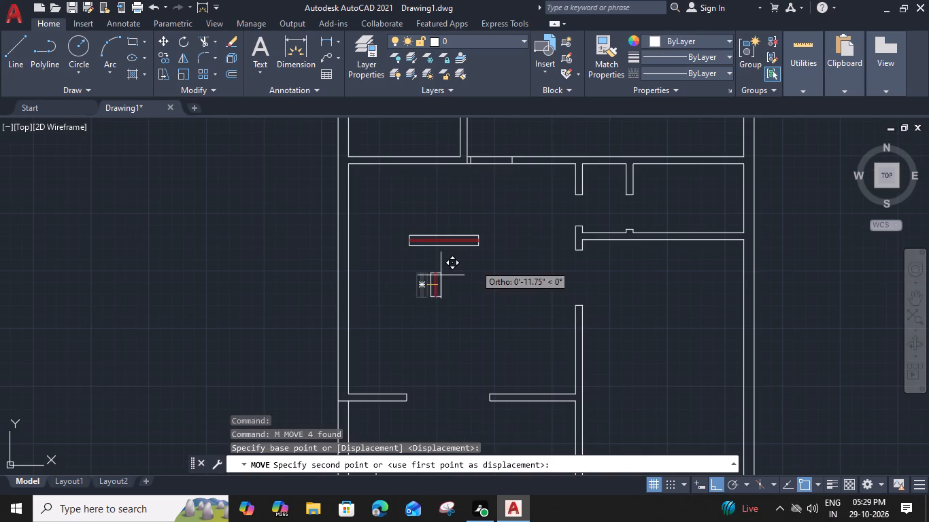
click(754, 196)
Copy the upright window into the left outer wall at the small upper-left room and at the lower-left room with the counter.
click(750, 205)
text(co)
key(space)
drag(757, 199, 744, 201)
middle_drag(513, 201, 551, 317)
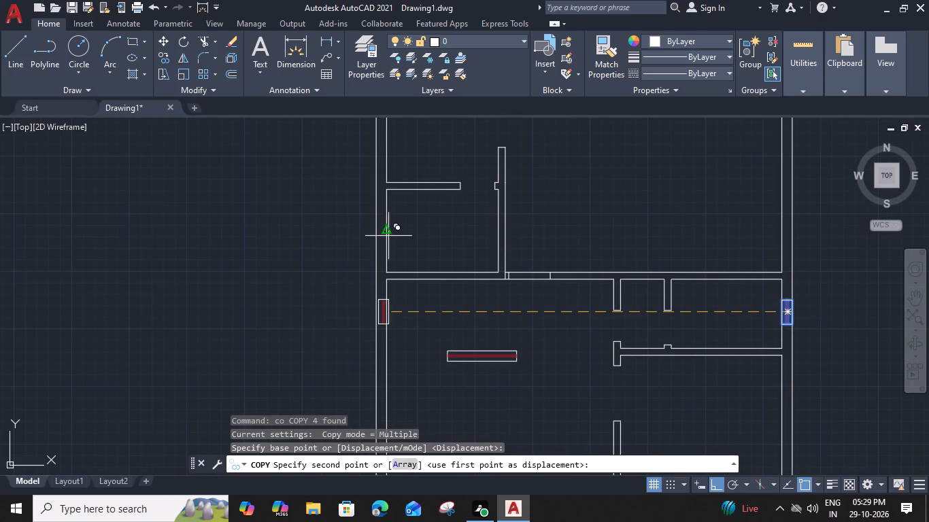
click(388, 228)
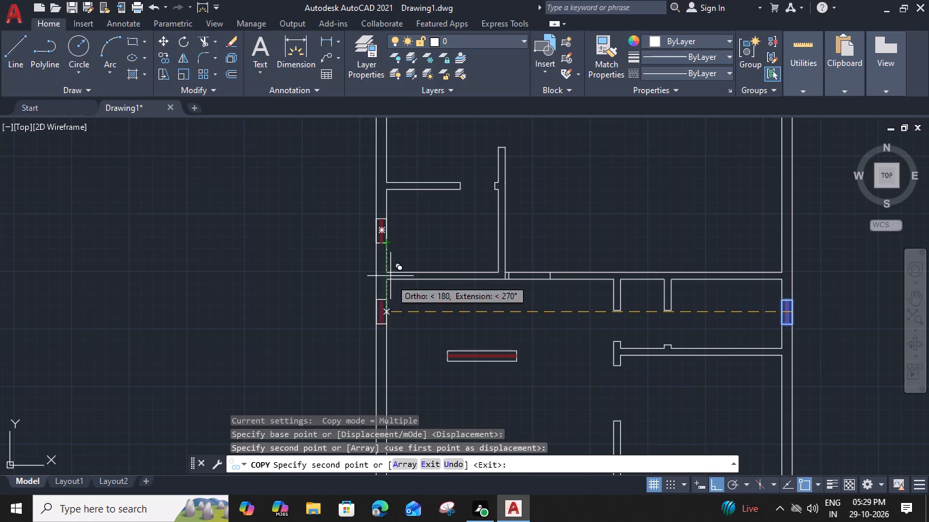
middle_drag(396, 278, 413, 146)
middle_drag(405, 232, 411, 124)
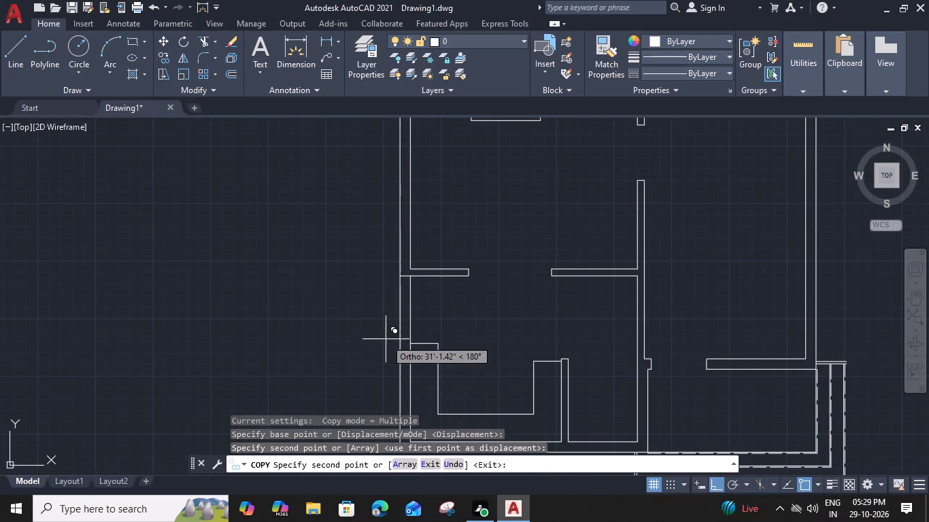
scroll(409, 360, up, 2)
click(407, 363)
scroll(462, 317, down, 2)
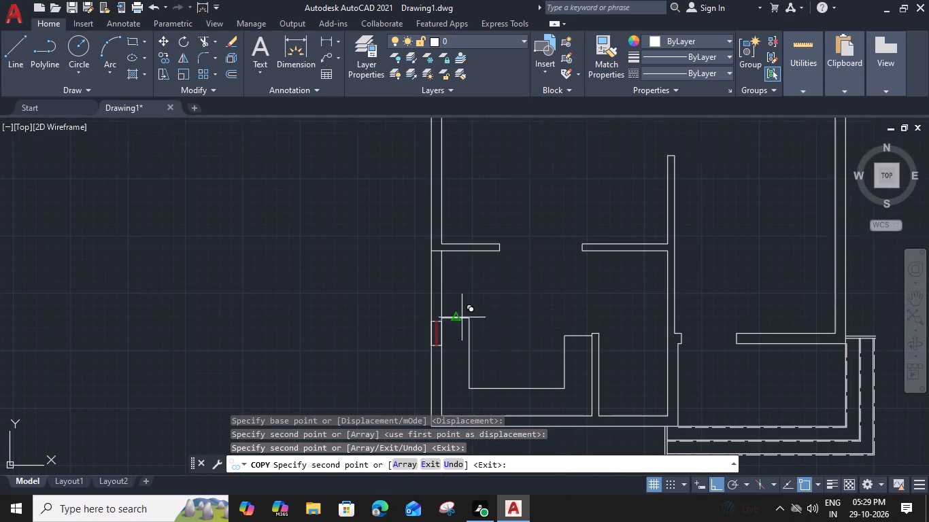
key(Escape)
Offset the line crossing the left outer wall above the counter room 3" downward.
click(438, 247)
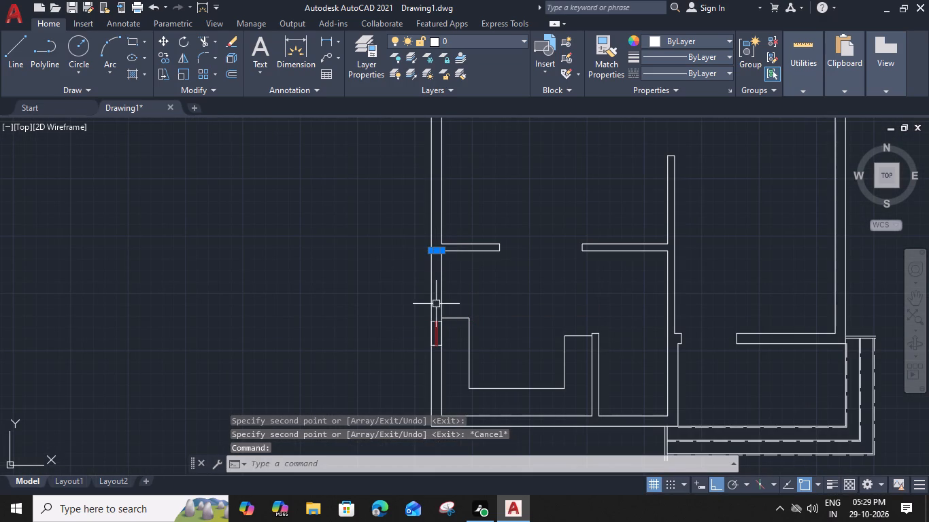
key(o)
key(space)
text(3)
key(shift+quotedbl)
key(Return)
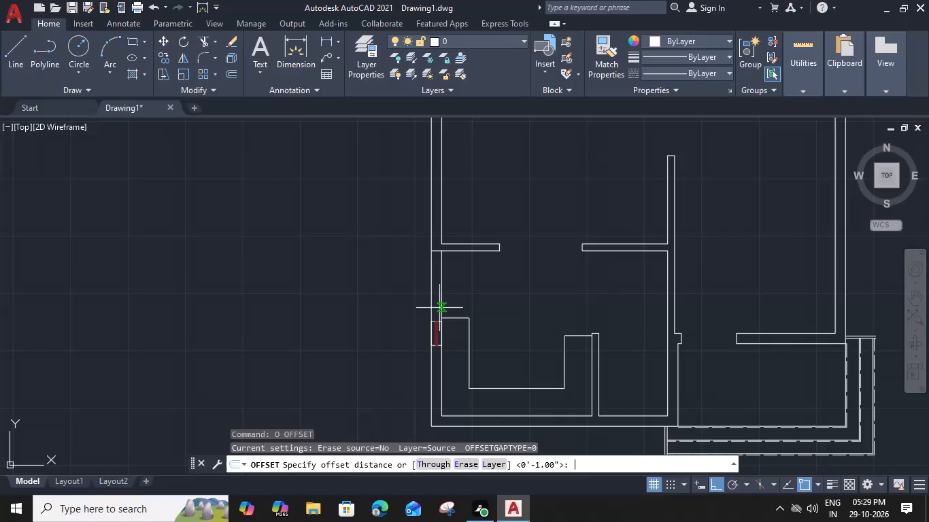
click(439, 315)
key(Escape)
Offset the new line across the left outer wall 2'6" downward to mark the other side of the opening.
scroll(429, 279, up, 2)
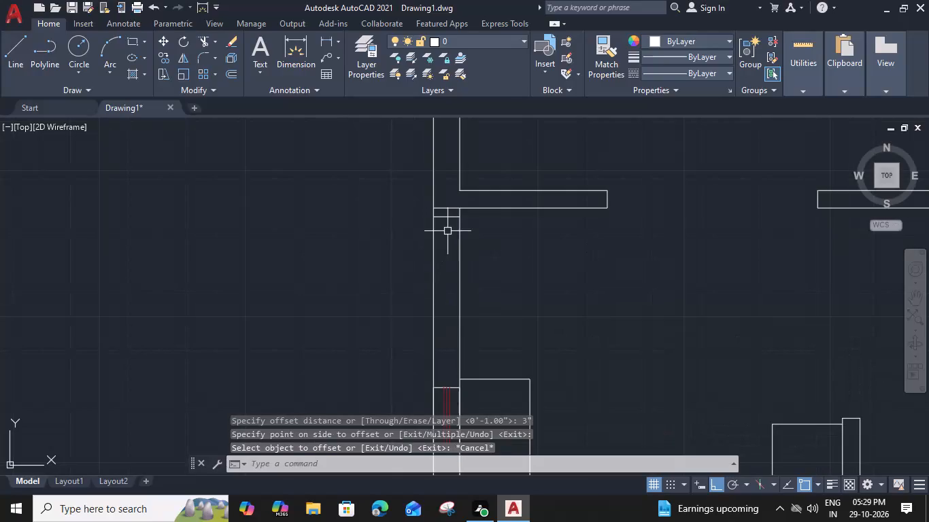
click(448, 219)
text(o 2'6")
key(Return)
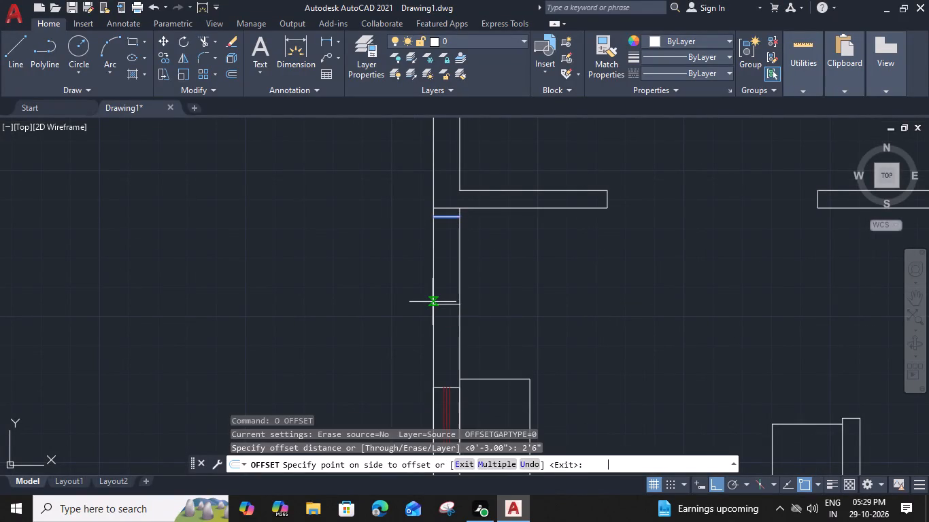
click(437, 354)
key(Escape)
Trim the left outer wall lines between the two offset lines and the leftover line above them to cut the opening.
text(tr)
key(space)
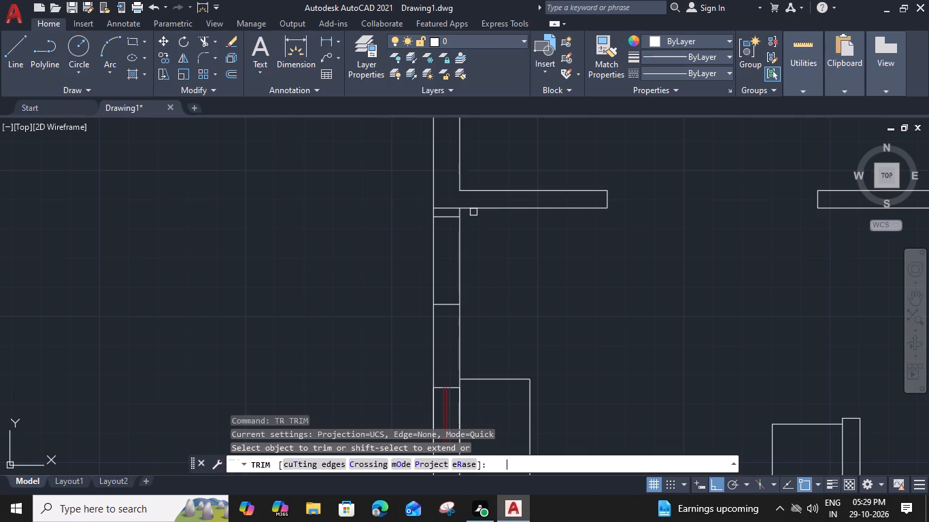
click(453, 207)
drag(379, 267, 386, 265)
click(523, 268)
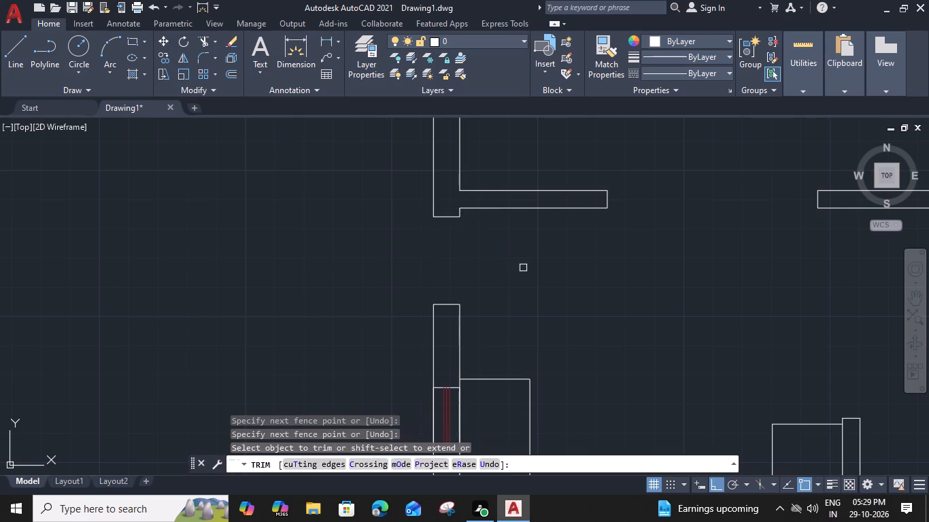
key(Escape)
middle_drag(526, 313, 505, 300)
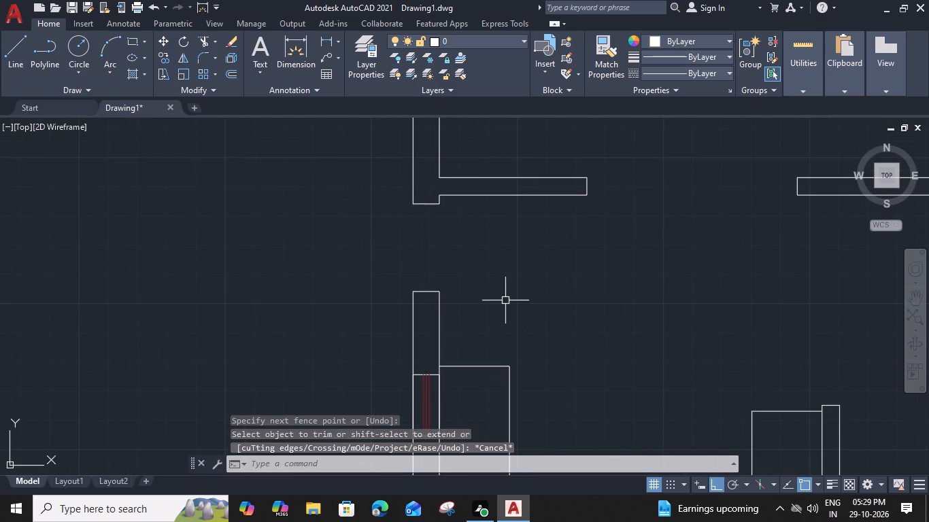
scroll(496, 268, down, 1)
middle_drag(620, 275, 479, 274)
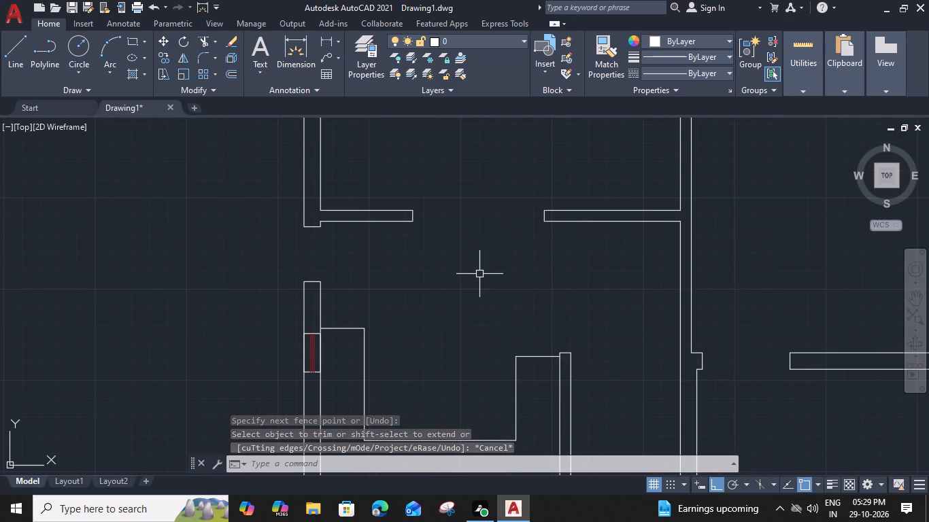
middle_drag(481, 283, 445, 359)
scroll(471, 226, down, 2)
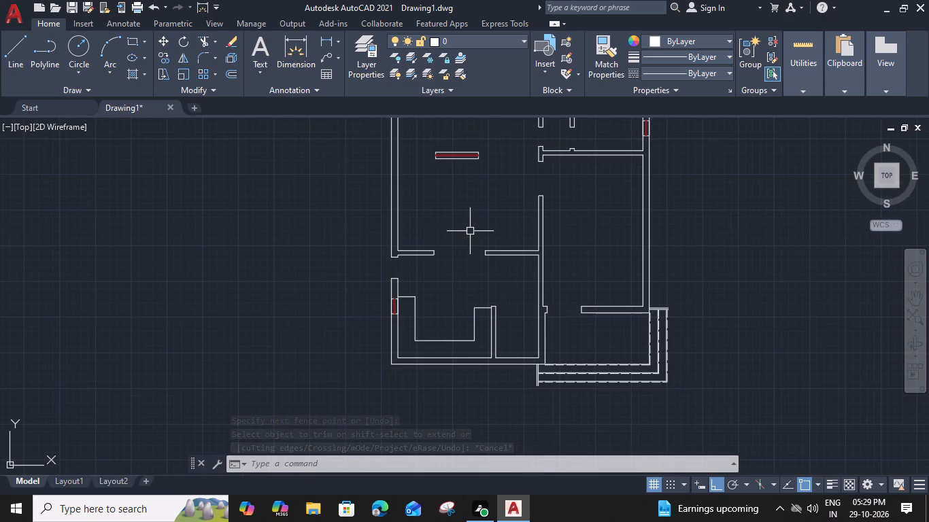
Copy the loose horizontal window into the top outer wall of the large upper-right room and the wall above the entrance porch.
middle_drag(475, 228, 458, 315)
click(477, 232)
click(424, 274)
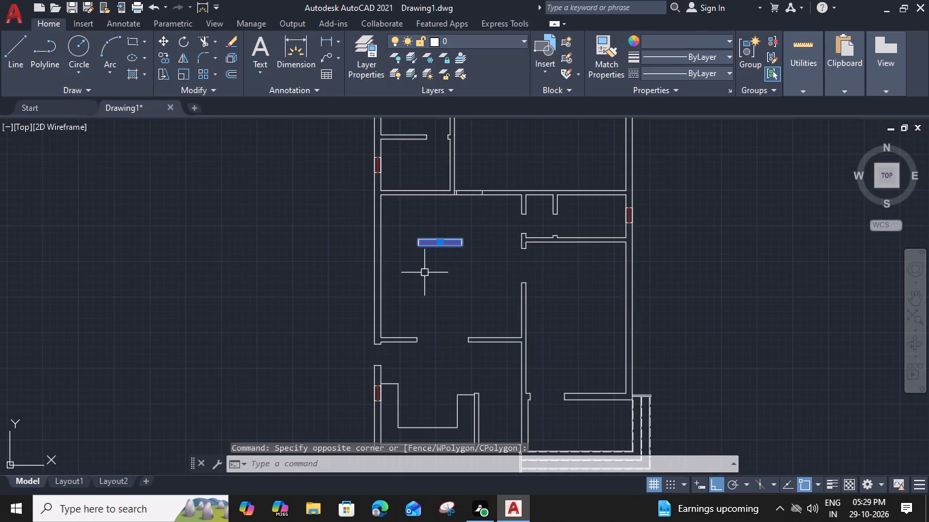
text(co)
key(space)
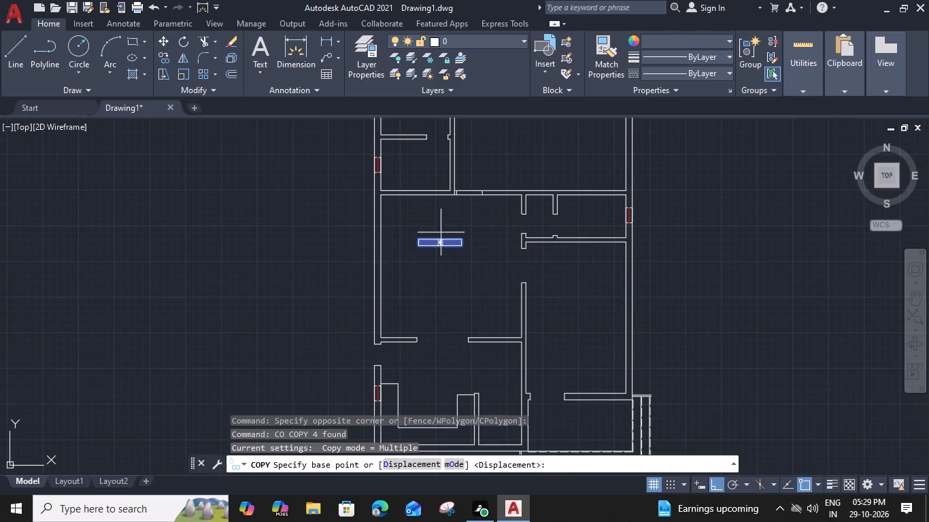
scroll(437, 245, up, 1)
click(443, 245)
scroll(443, 245, down, 2)
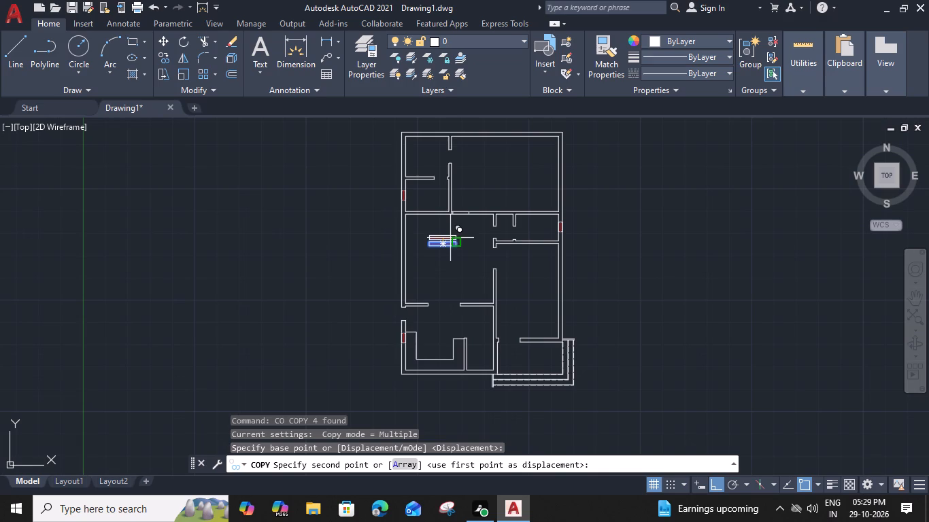
click(505, 139)
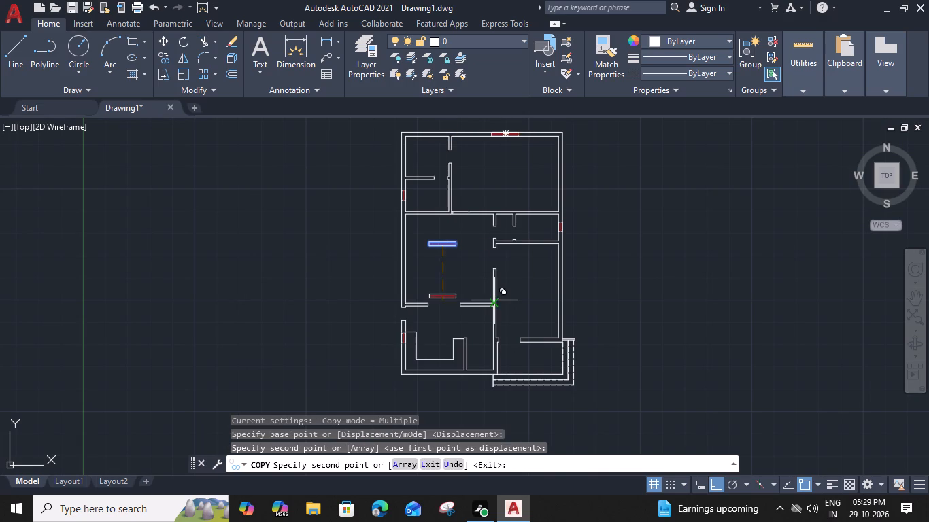
scroll(539, 356, up, 1)
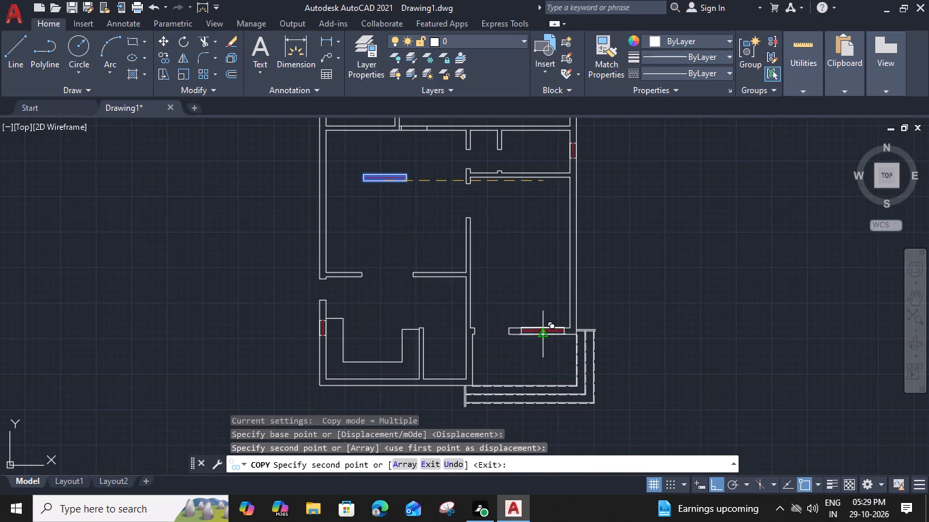
click(542, 334)
middle_drag(537, 289, 535, 299)
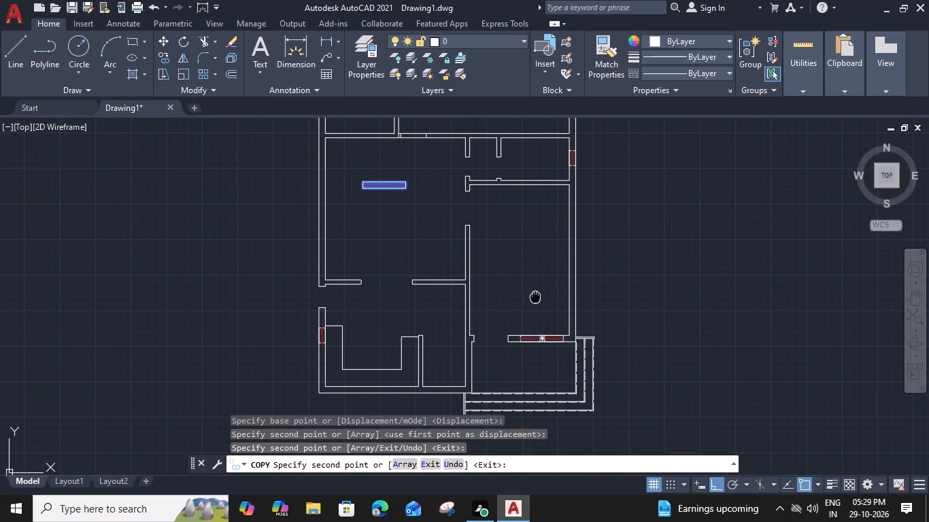
middle_drag(535, 299, 533, 302)
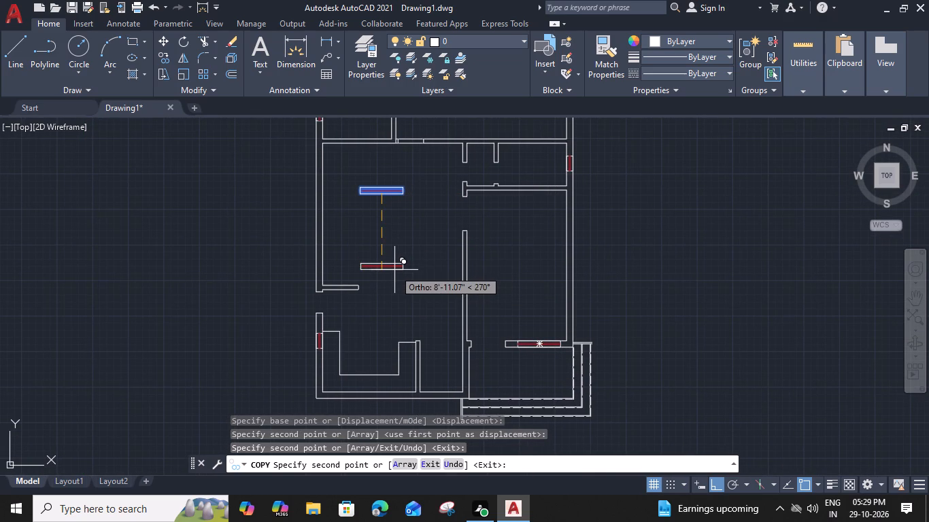
key(Escape)
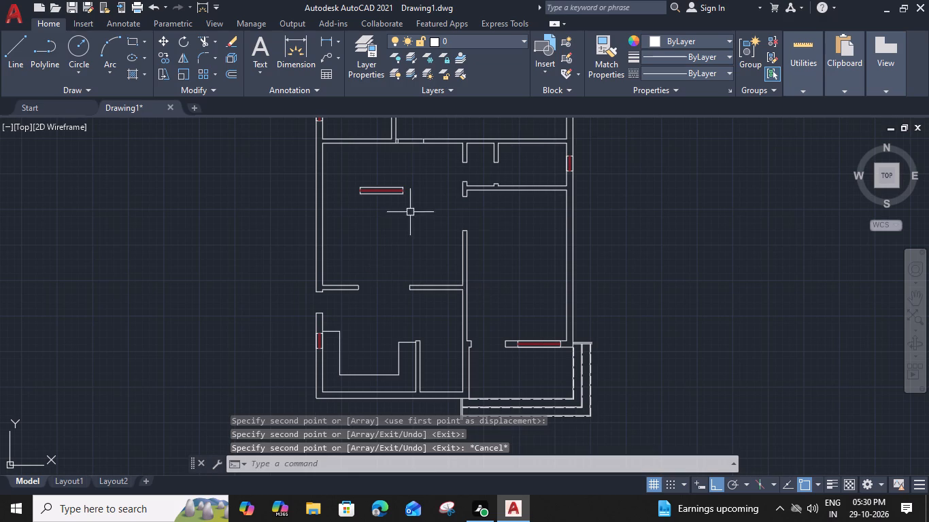
Rotate the loose horizontal window in the large middle room to an upright orientation.
click(415, 178)
click(381, 224)
text(ro)
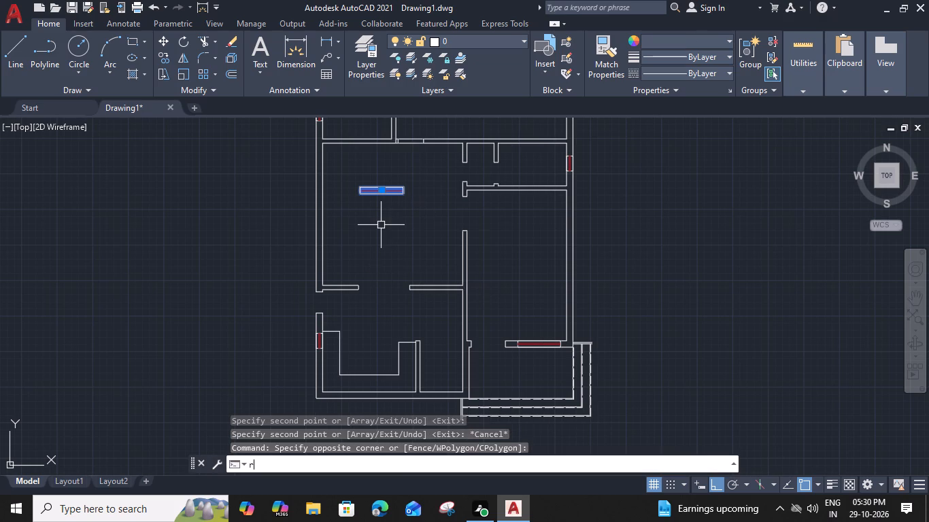
key(space)
scroll(405, 175, up, 1)
click(400, 194)
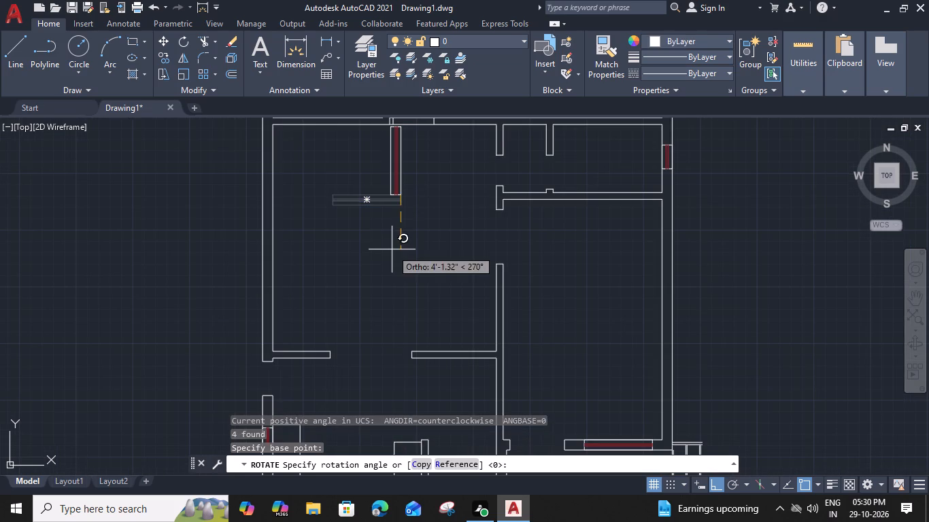
scroll(402, 209, up, 2)
click(397, 199)
Copy the upright window twice into the right outer wall of the lower-right room, one copy above the other.
drag(416, 158, 407, 165)
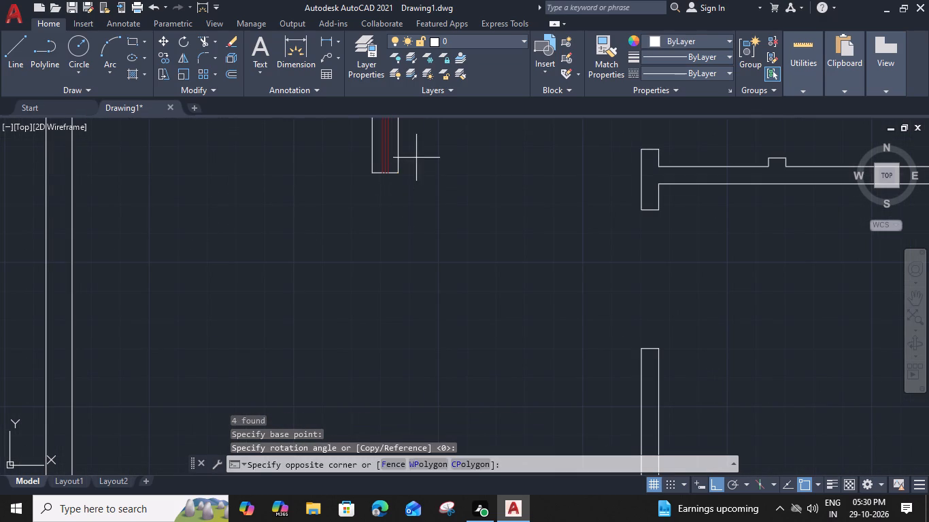
click(302, 224)
middle_drag(343, 237, 399, 464)
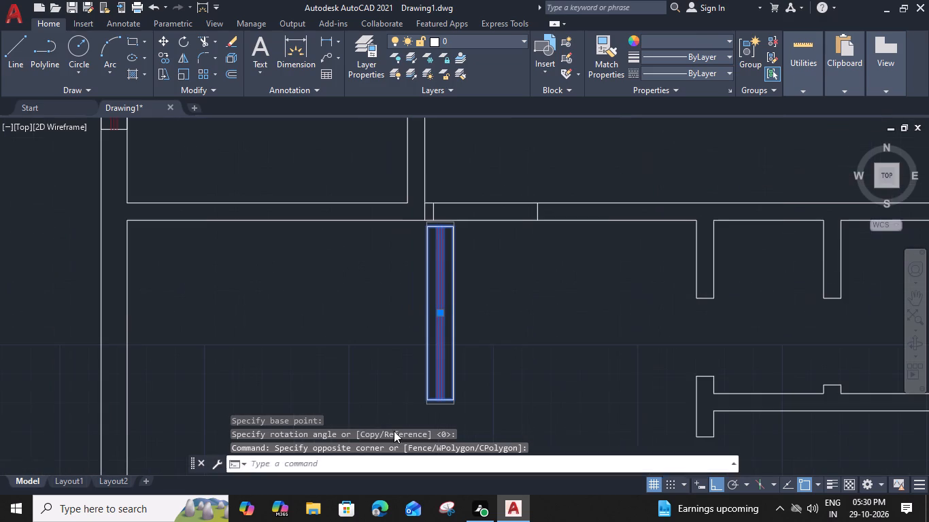
key(c)
text(o)
key(space)
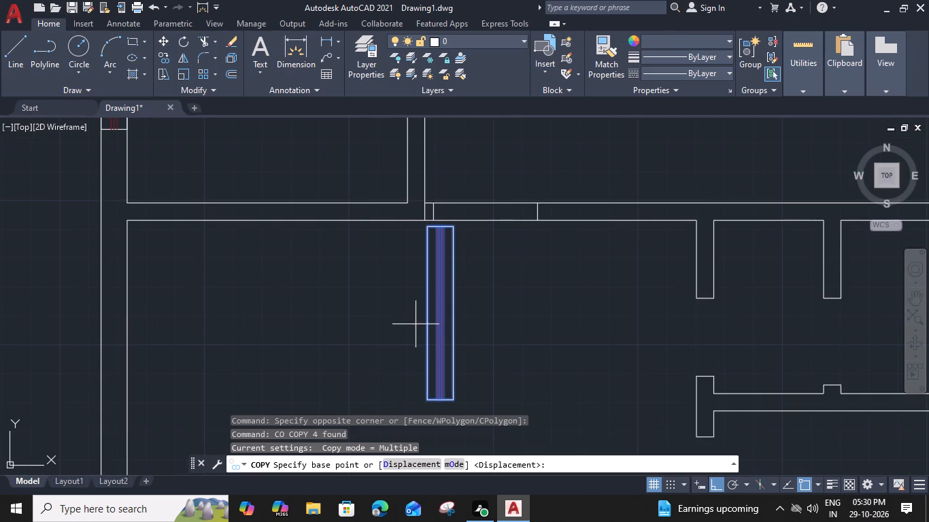
click(427, 313)
scroll(430, 317, down, 2)
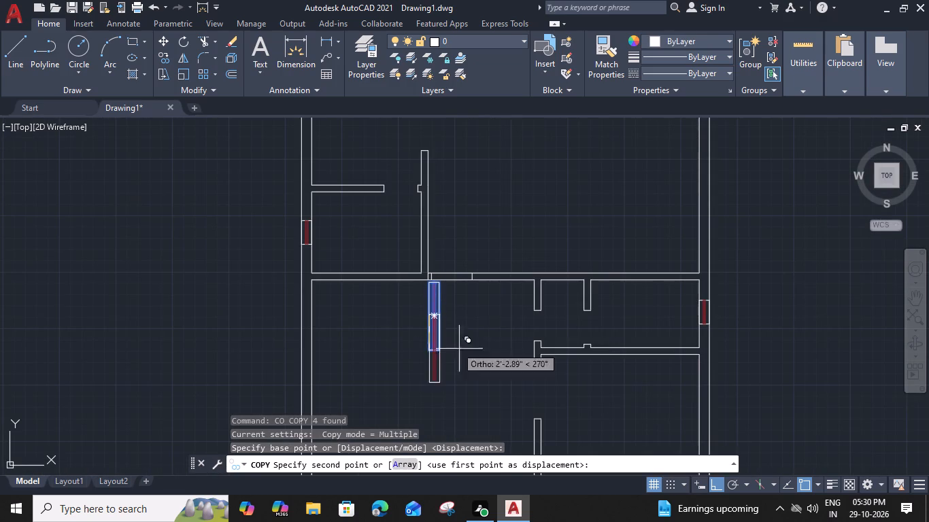
middle_drag(599, 381, 488, 305)
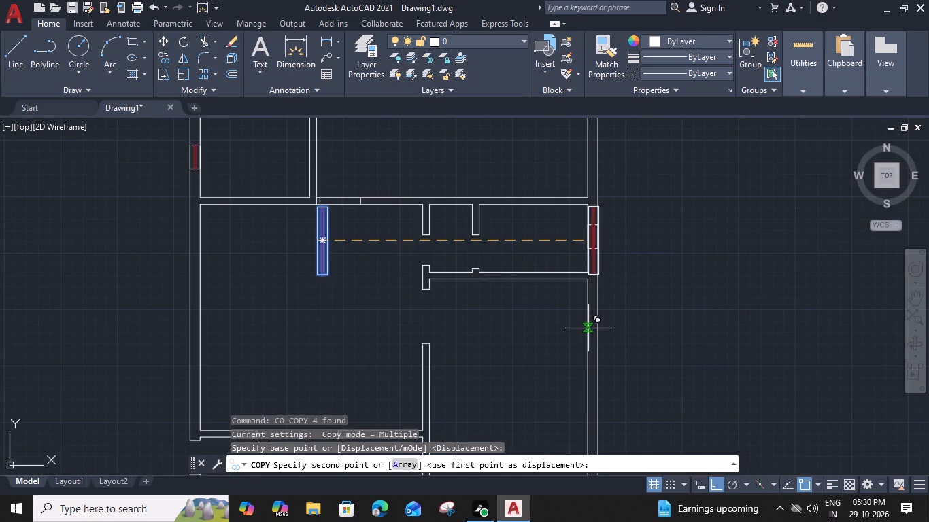
click(588, 329)
middle_drag(556, 385, 542, 292)
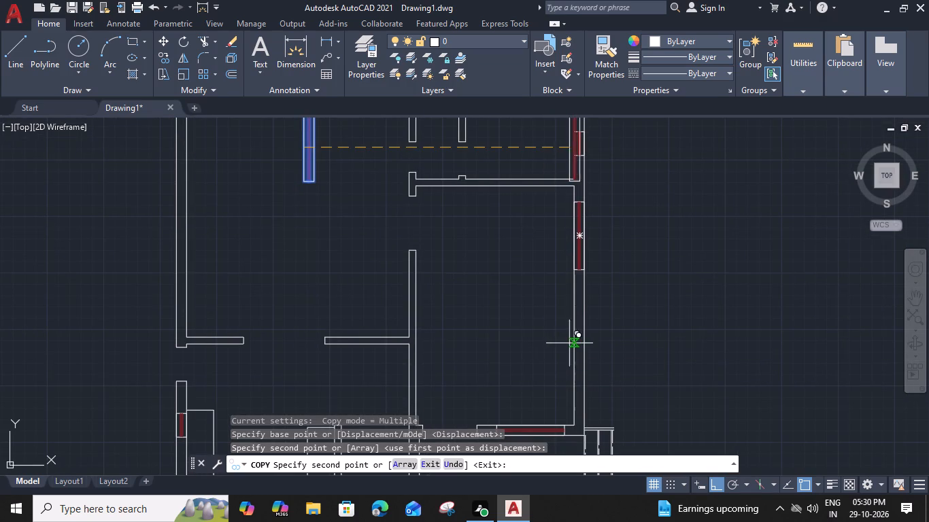
click(573, 338)
Copy the upright window to the left outer wall of the large middle room.
scroll(512, 334, down, 1)
middle_drag(509, 330, 572, 331)
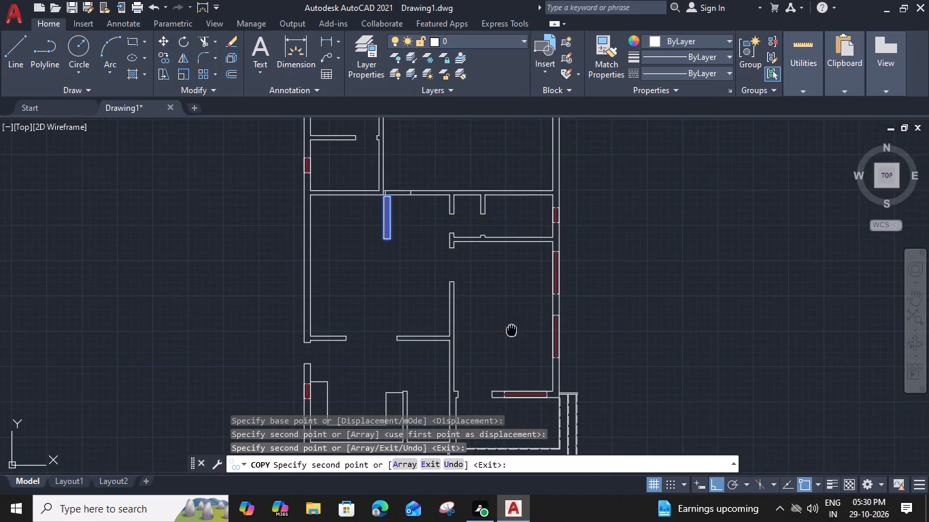
middle_drag(572, 331, 662, 331)
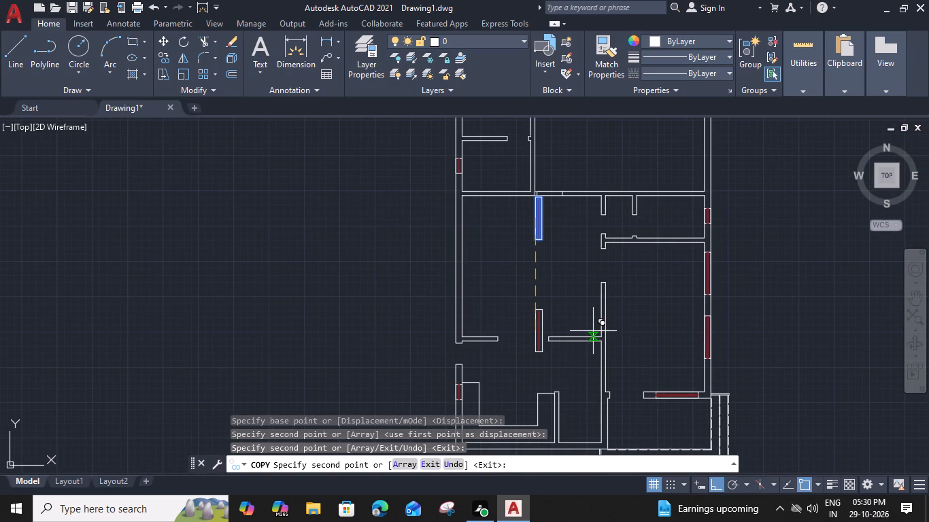
click(456, 268)
key(Escape)
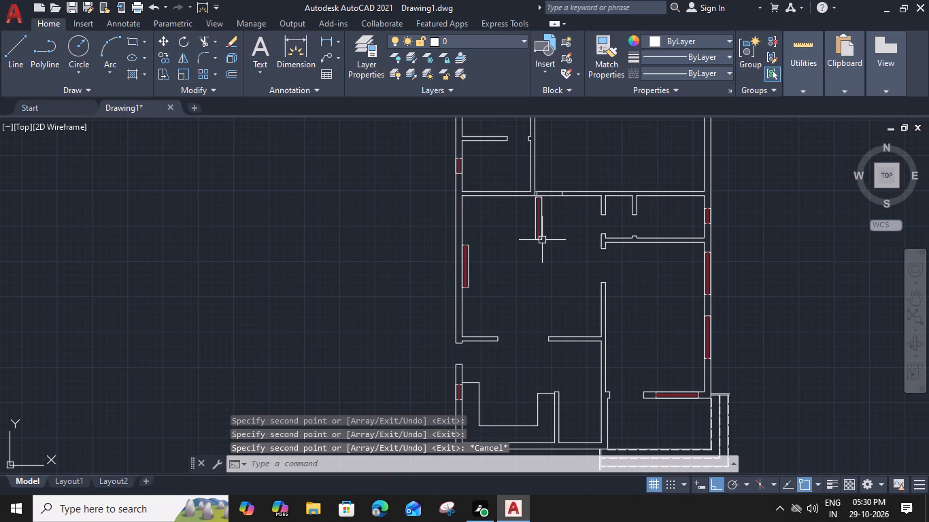
Move the new window beside the left outer wall sideways so it sits within the wall thickness.
click(471, 259)
scroll(479, 281, up, 2)
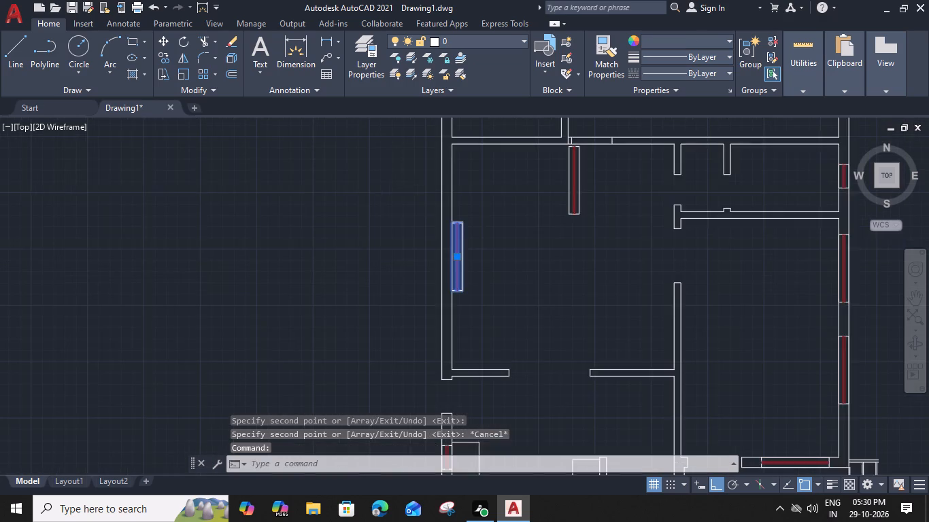
key(m)
key(space)
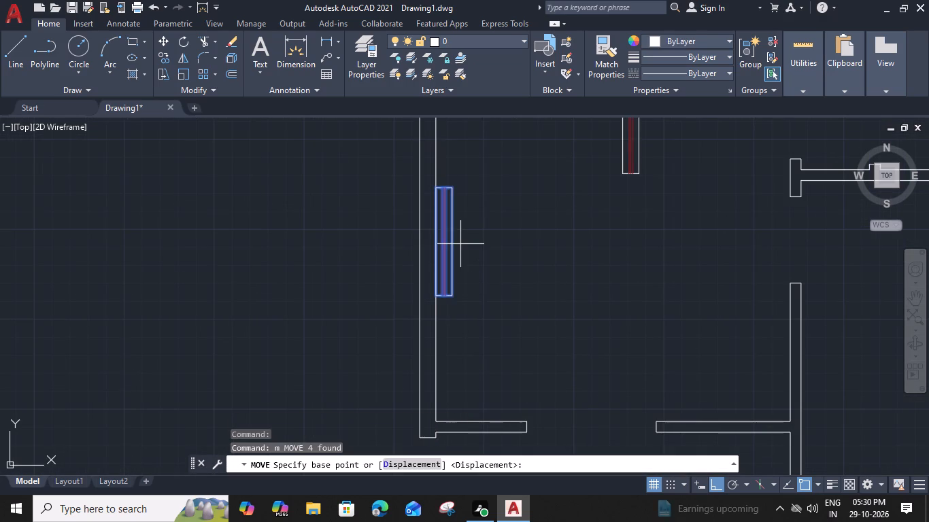
click(455, 240)
scroll(428, 232, down, 2)
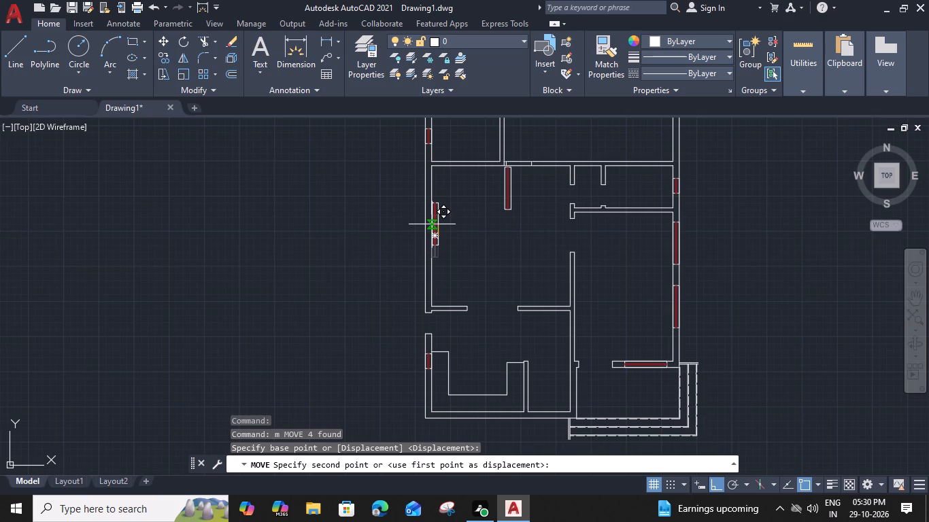
click(432, 234)
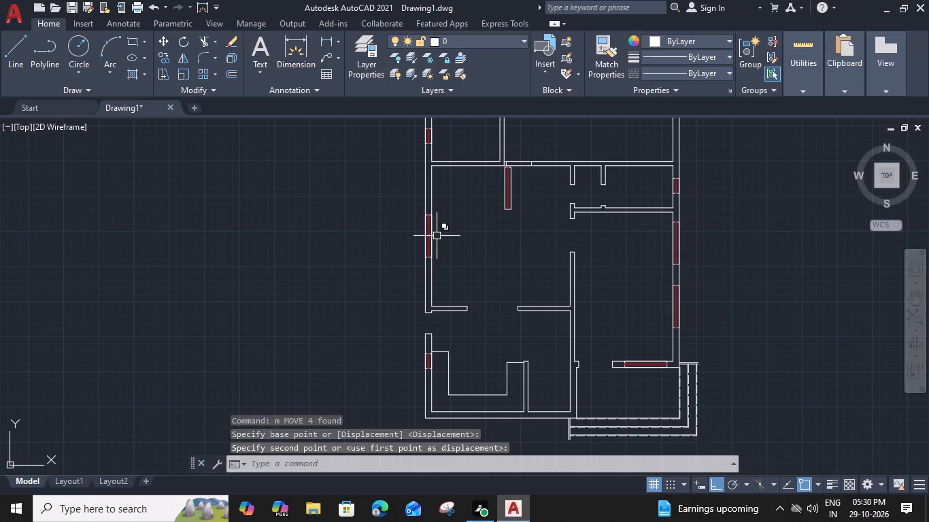
Delete the loose upright window standing inside the large middle room.
drag(530, 195, 513, 206)
click(483, 224)
key(Delete)
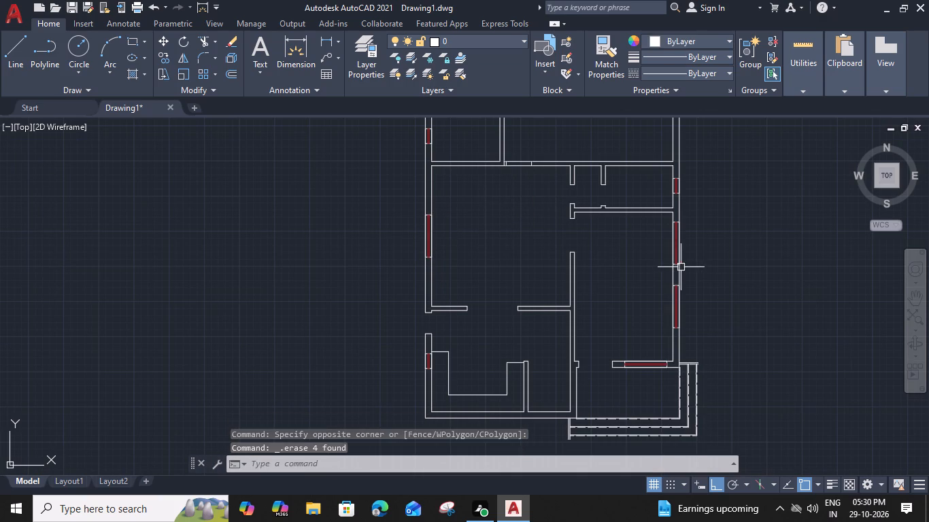
Move the lower window in the lower-right room's right outer wall downward, close to the bottom corner.
middle_drag(698, 294, 609, 297)
scroll(589, 345, up, 1)
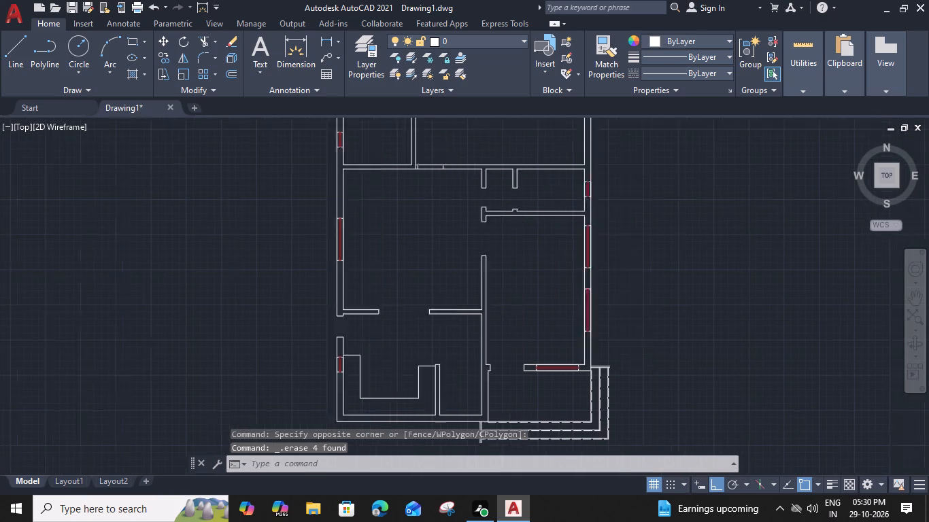
scroll(589, 344, up, 1)
click(586, 311)
text(m)
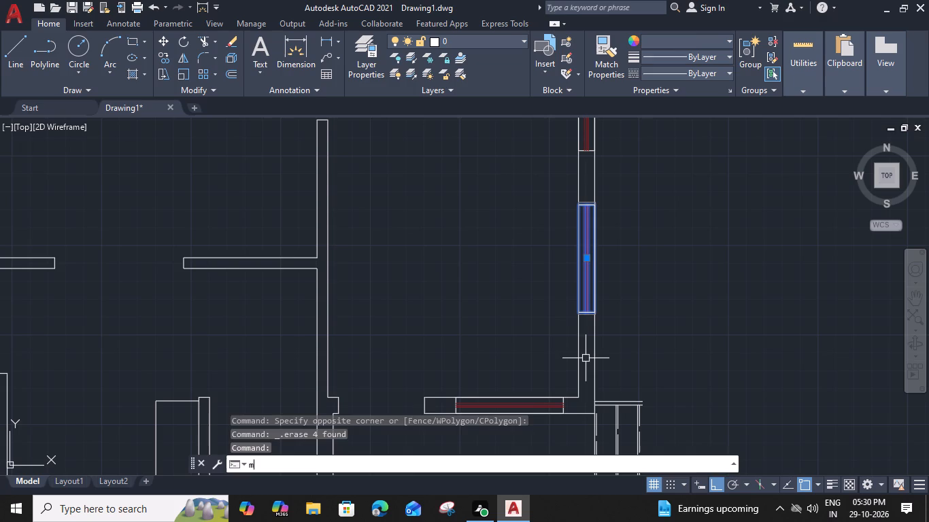
key(space)
drag(579, 315, 579, 326)
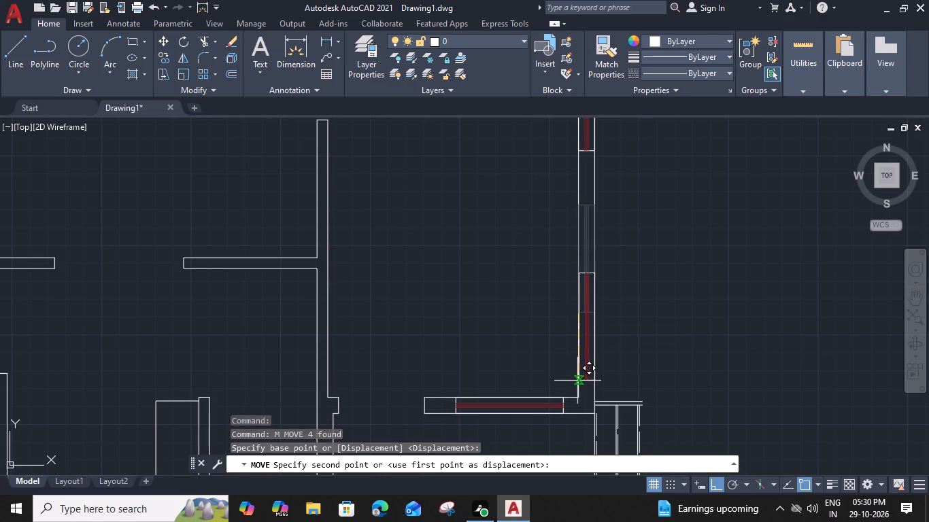
click(579, 383)
Move the upper window in the same right outer wall downward, closer to the lower window.
middle_drag(567, 297, 553, 361)
click(574, 213)
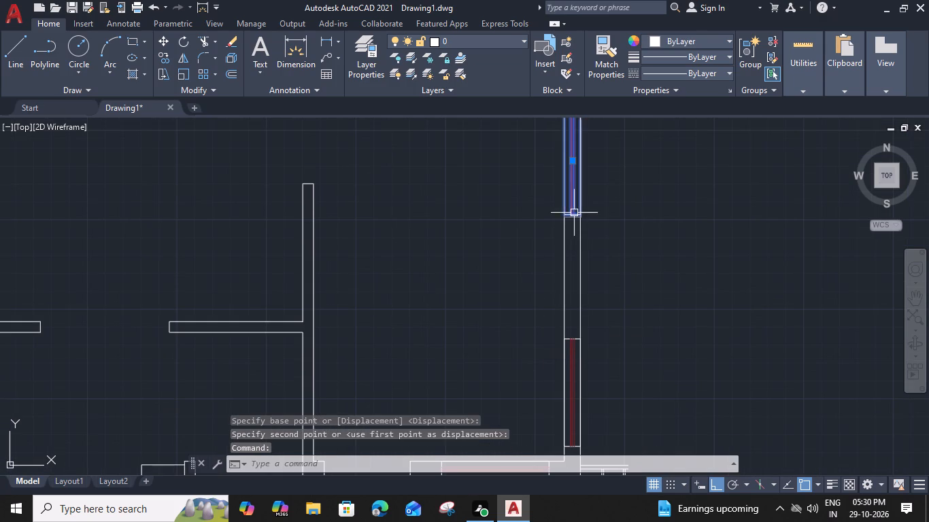
text(m)
key(space)
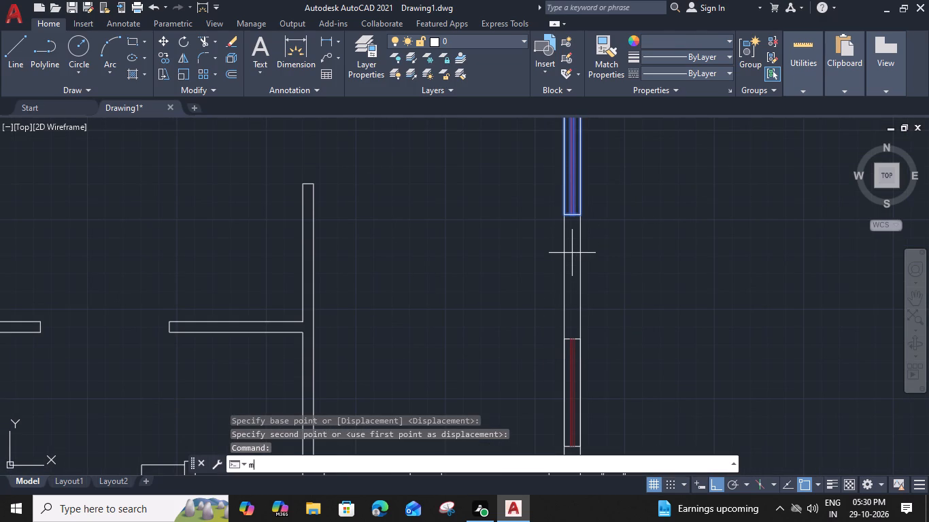
click(564, 219)
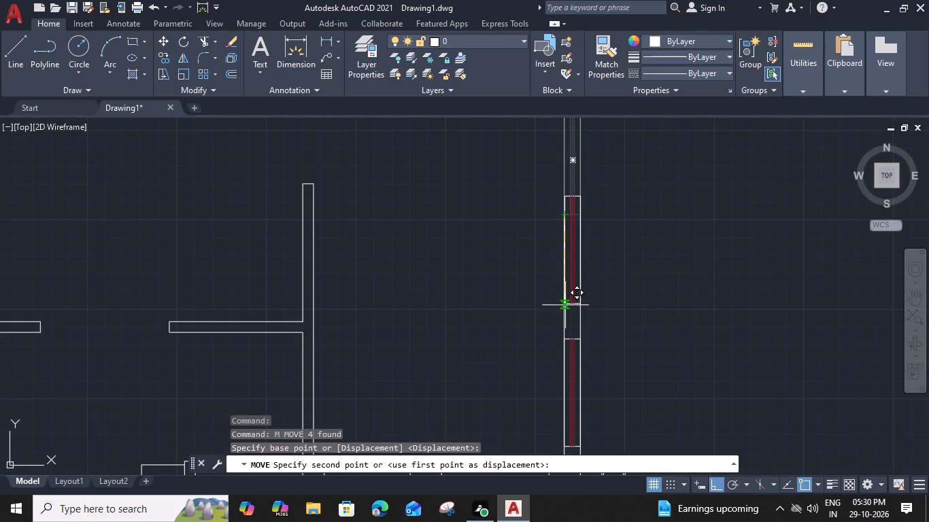
click(566, 309)
Draw a line across the right outer wall, continuing the lower face of the partition above the lower-right room.
middle_drag(537, 237, 520, 398)
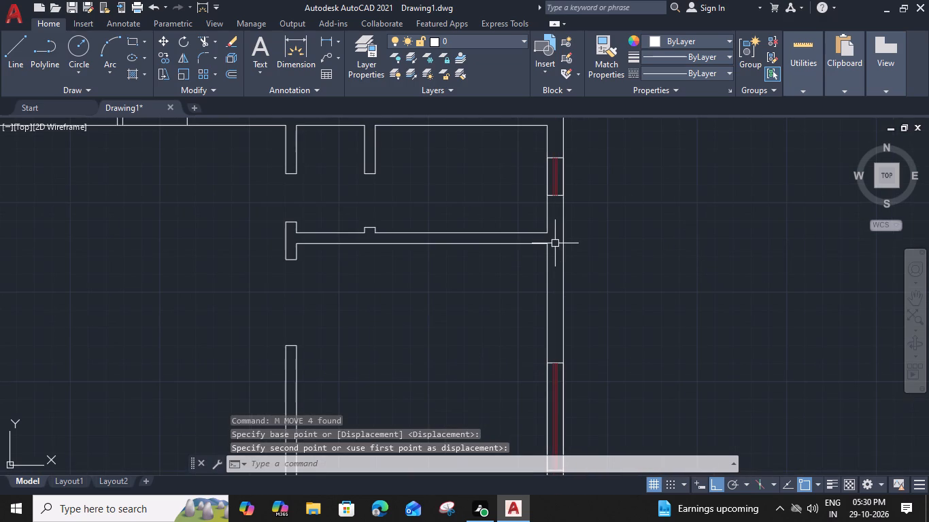
text(l)
key(space)
click(548, 246)
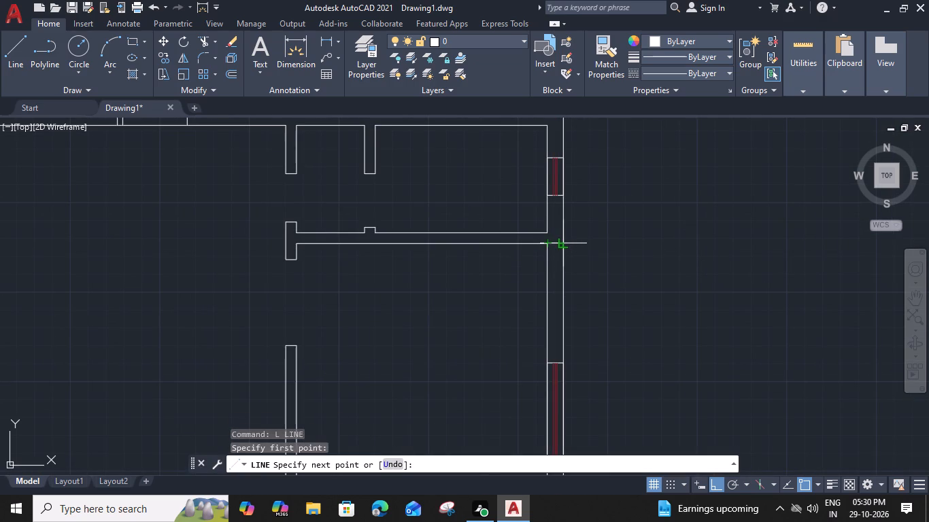
click(564, 244)
key(space)
Offset the line across the right outer wall 3" downward.
click(554, 245)
key(o)
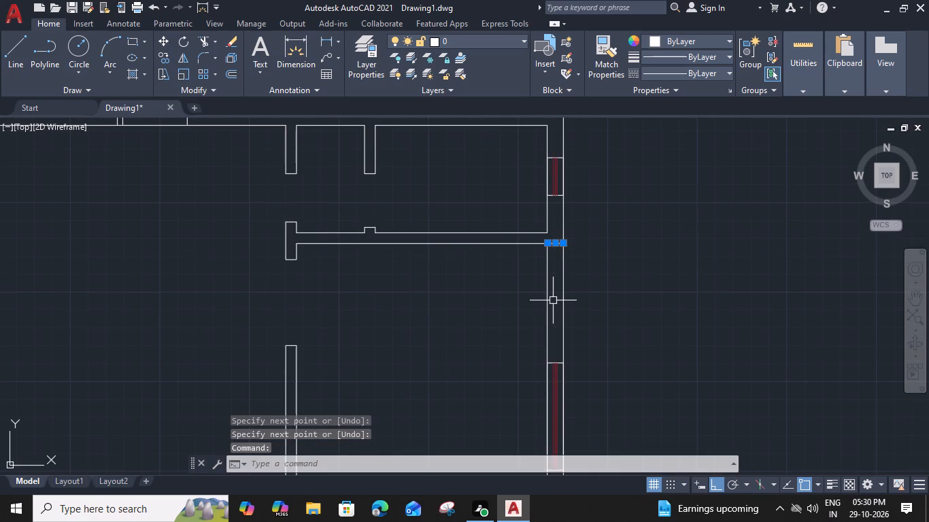
key(space)
text(3")
key(Return)
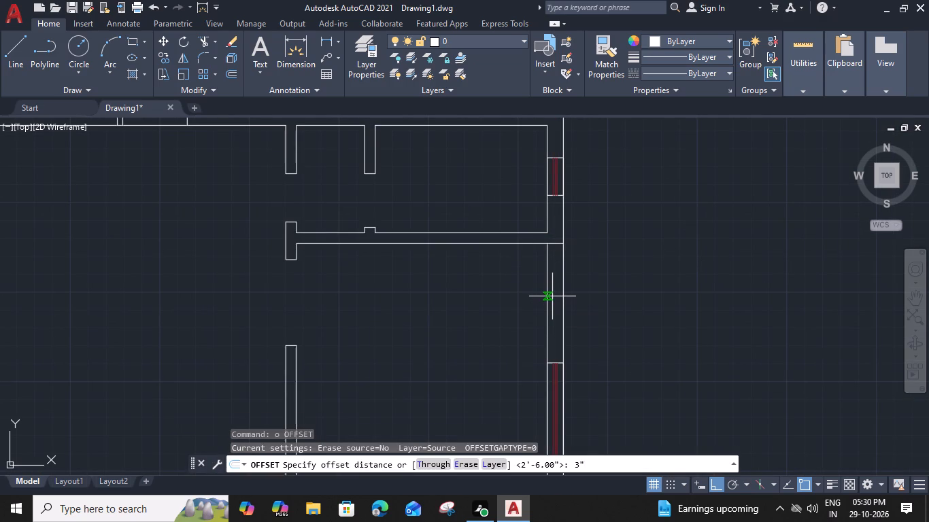
click(555, 312)
key(Escape)
Offset the lower line across the right outer wall 3' downward, toward the upper window of the lower-right room.
drag(555, 249, 555, 258)
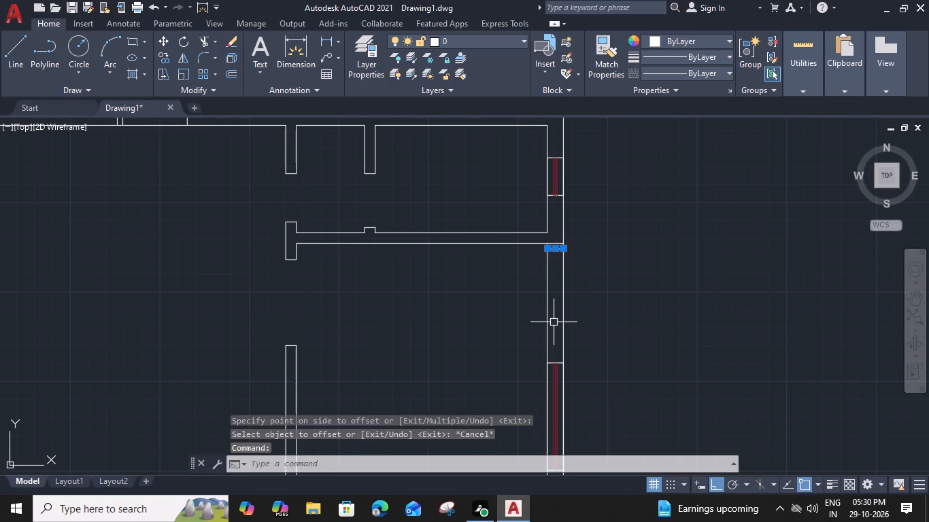
key(o)
key(space)
text(3)
text(')
key(space)
click(554, 340)
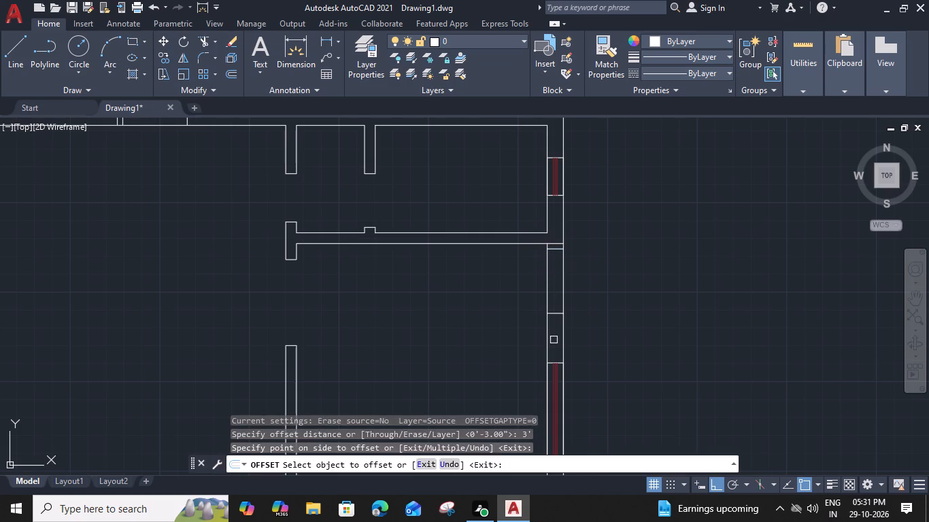
key(Escape)
Delete the upper line across the right outer wall, level with the partition's lower face.
click(554, 245)
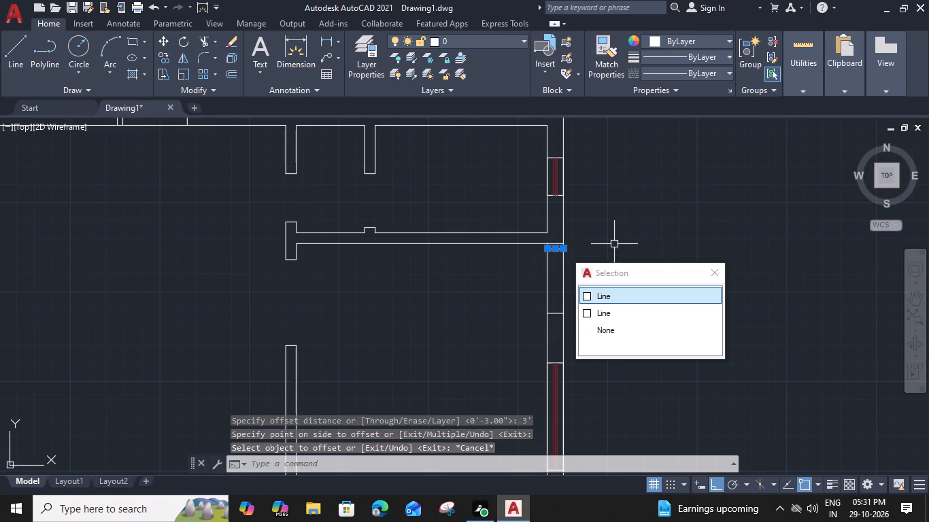
scroll(550, 241, up, 2)
click(560, 244)
key(Delete)
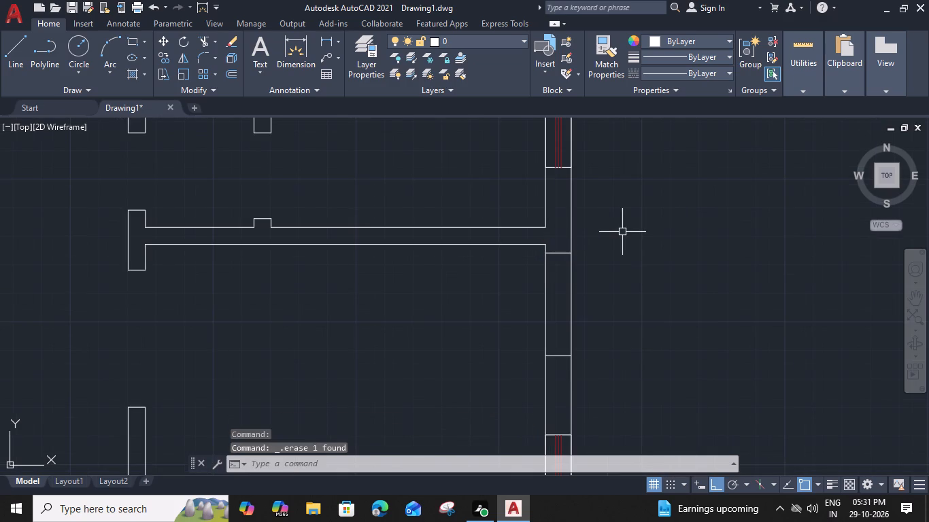
Trim both faces of the right outer wall between the two cross lines to form a 3' opening.
text(tr)
key(space)
drag(595, 284, 588, 284)
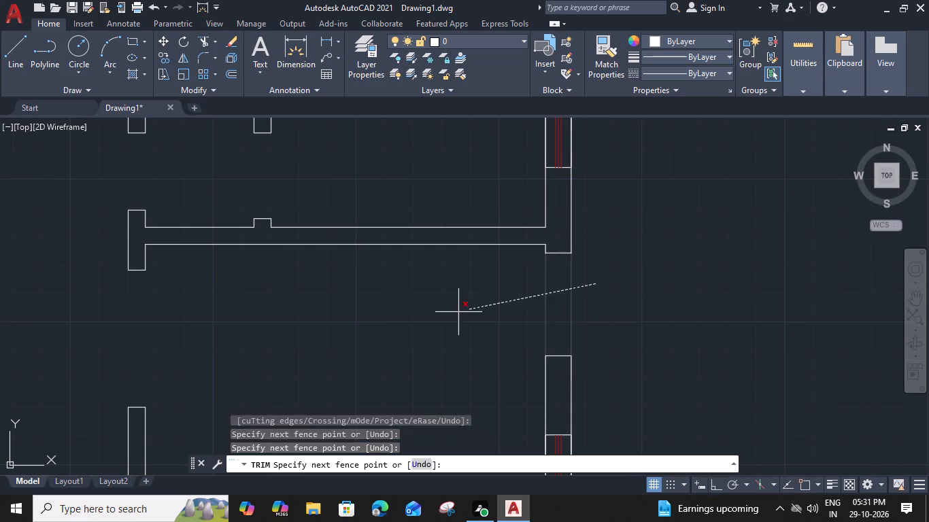
click(446, 315)
key(Escape)
scroll(446, 309, down, 3)
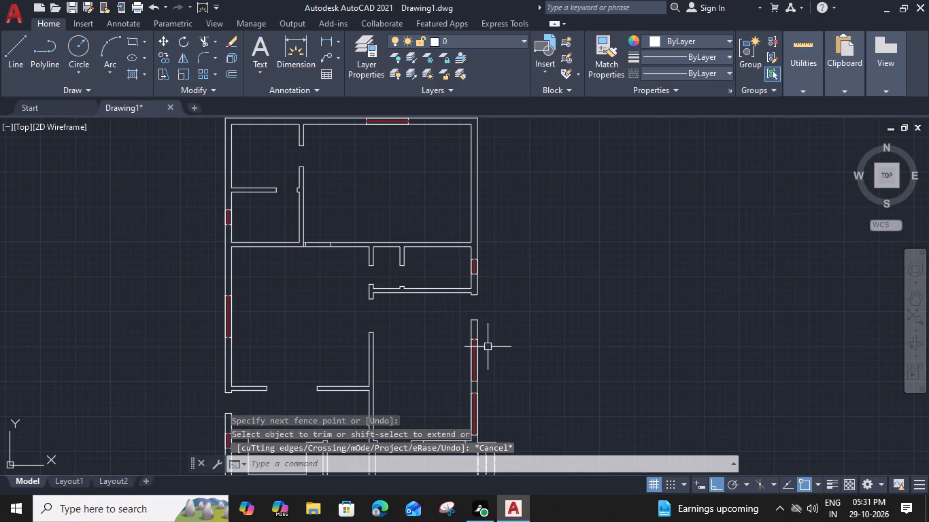
Copy the upper window of the lower-right room's right outer wall into the right outer wall of the large upper-right room.
scroll(488, 348, up, 1)
click(468, 379)
key(c)
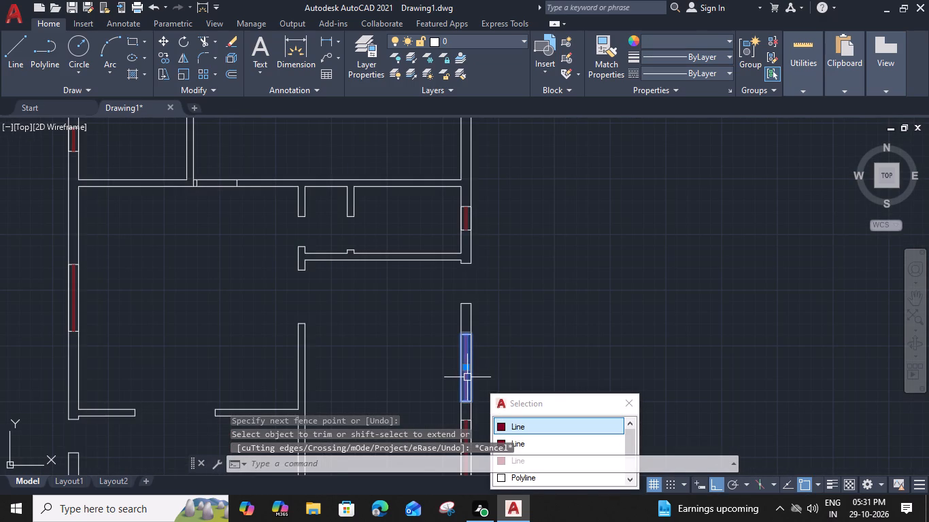
key(o)
key(space)
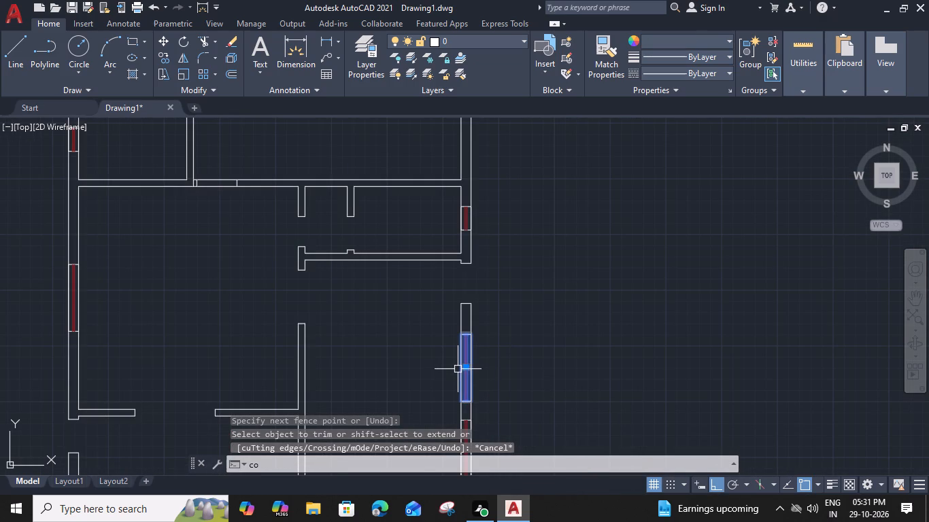
scroll(458, 372, up, 1)
middle_drag(447, 373, 501, 290)
key(space)
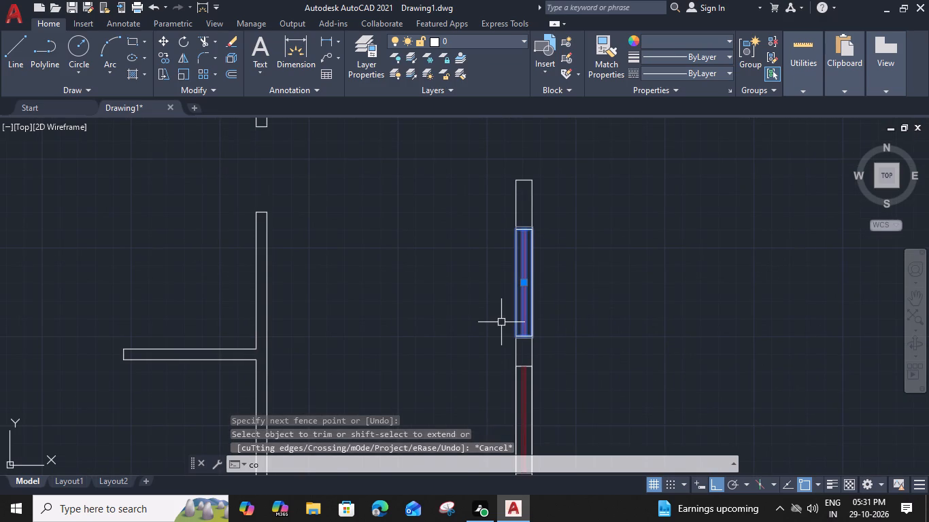
click(513, 285)
scroll(513, 279, down, 3)
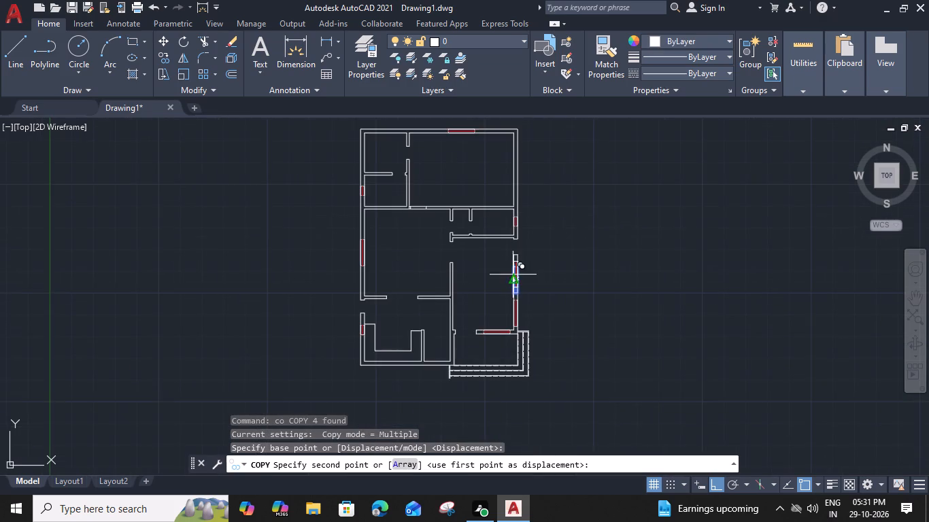
middle_drag(511, 252, 490, 323)
click(490, 238)
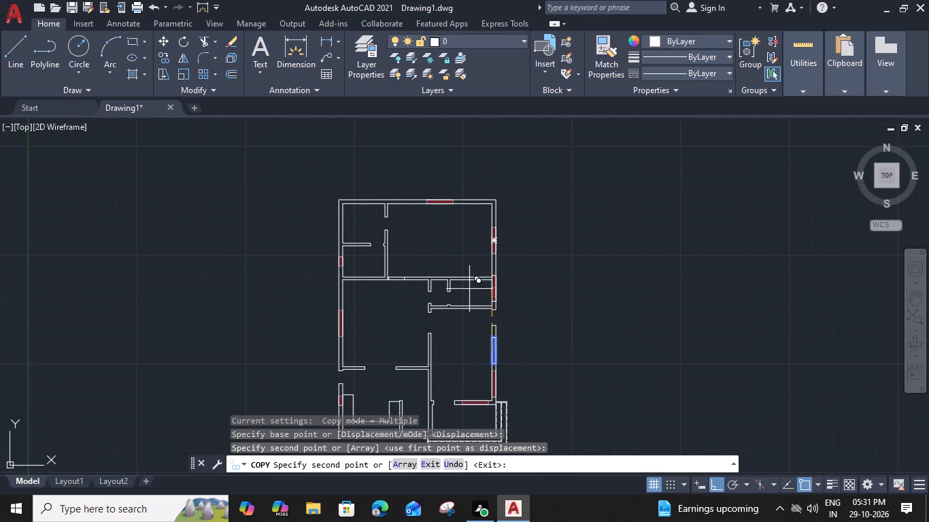
key(Escape)
Copy the window in the lower-right room's bottom wall into the bottom outer wall behind the U-shaped counter.
middle_drag(441, 349, 510, 343)
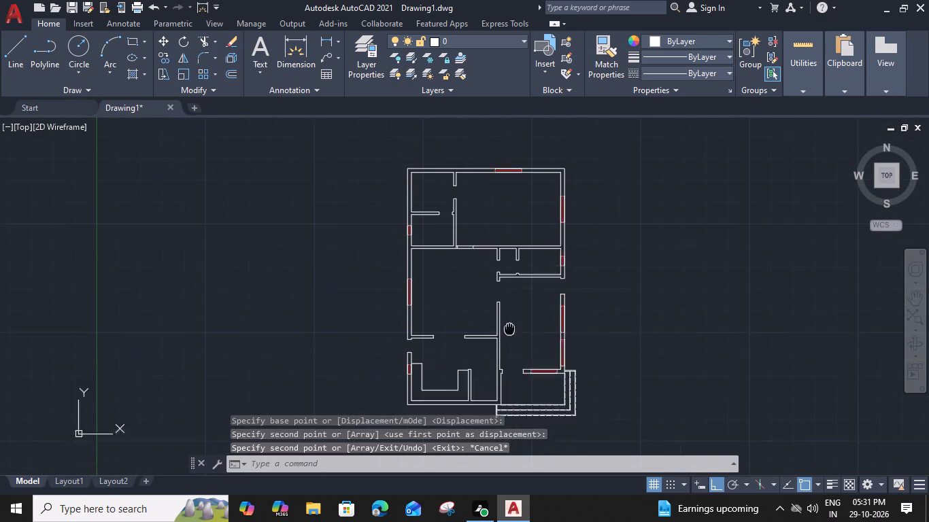
middle_drag(510, 343, 510, 344)
middle_drag(517, 275, 509, 199)
scroll(515, 334, up, 2)
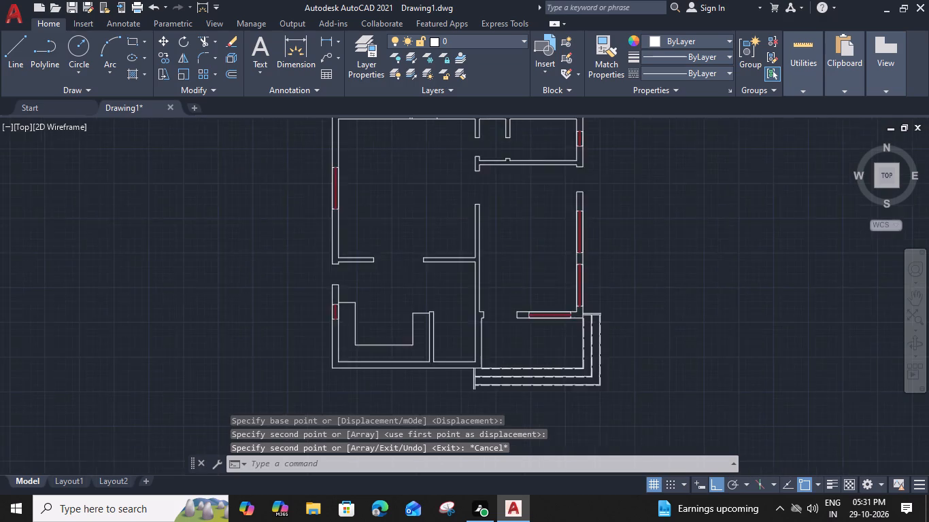
click(557, 304)
key(c)
key(o)
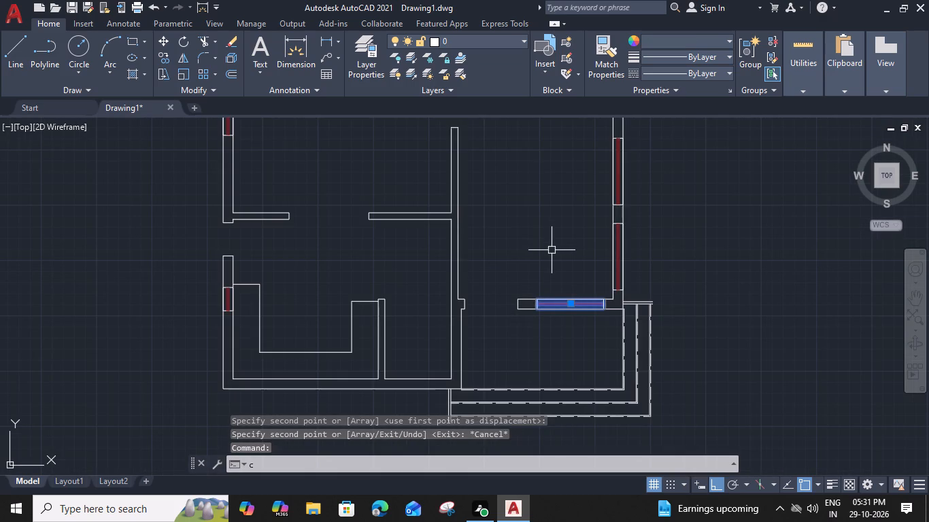
key(space)
click(569, 302)
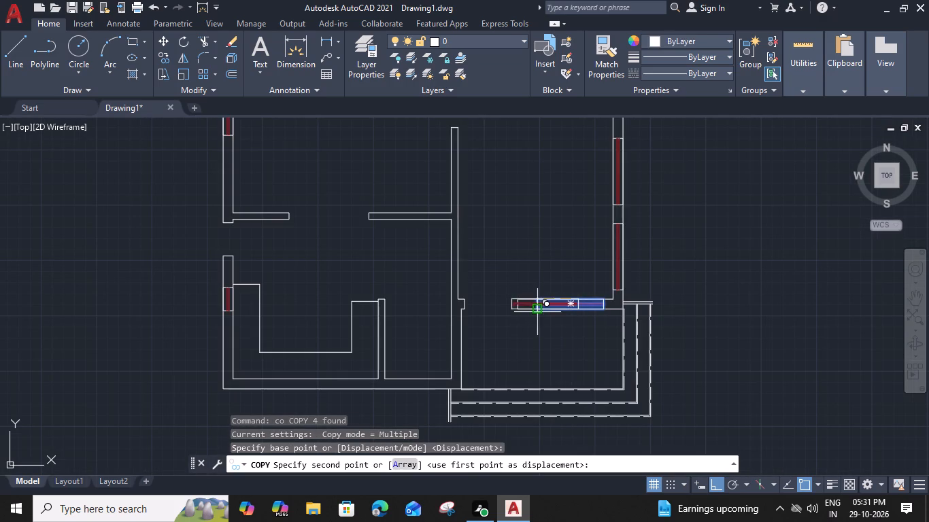
click(301, 382)
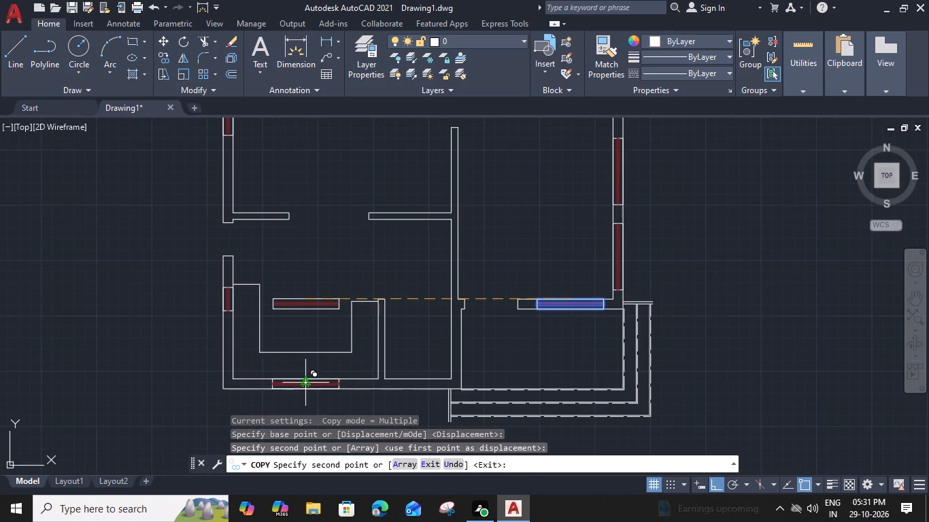
key(Escape)
Offset the inner face of the bottom wall in the small bay beside the counter 2' upward.
middle_drag(382, 394, 500, 393)
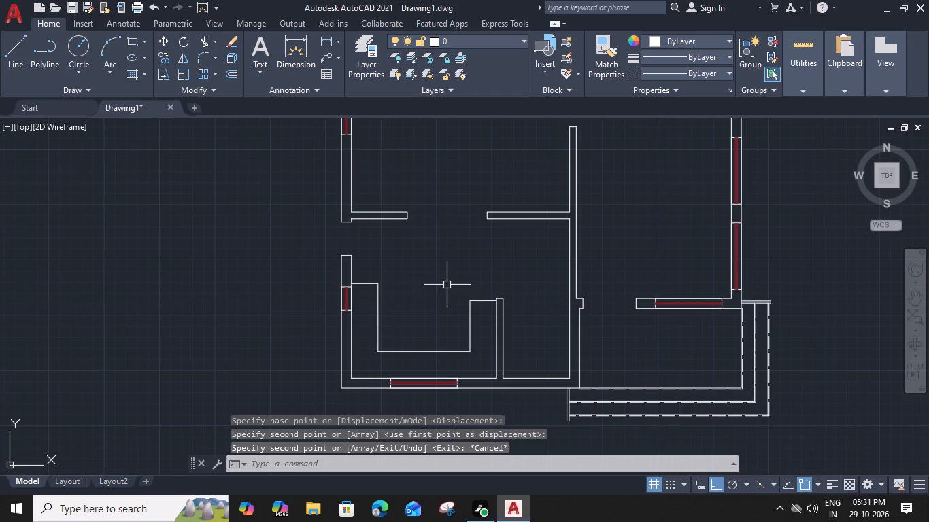
middle_drag(422, 258, 439, 251)
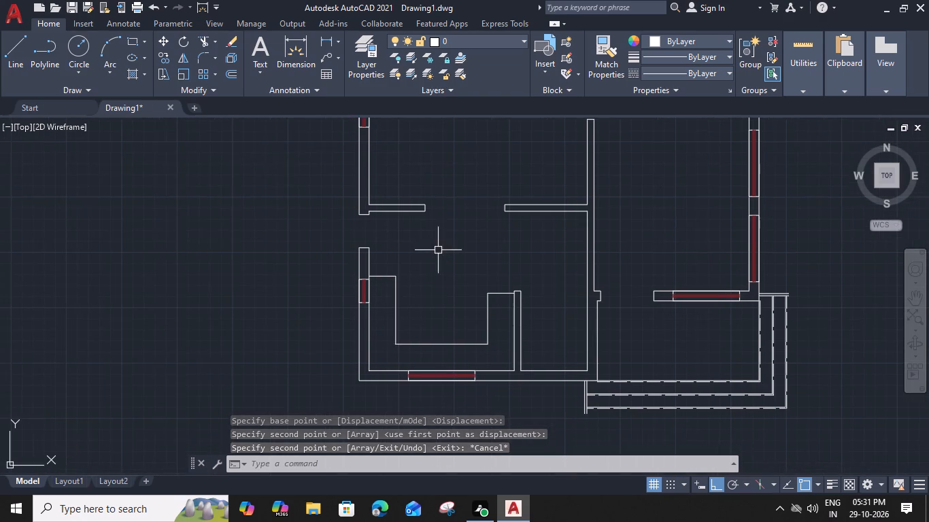
scroll(543, 364, up, 1)
click(555, 377)
text(o)
key(space)
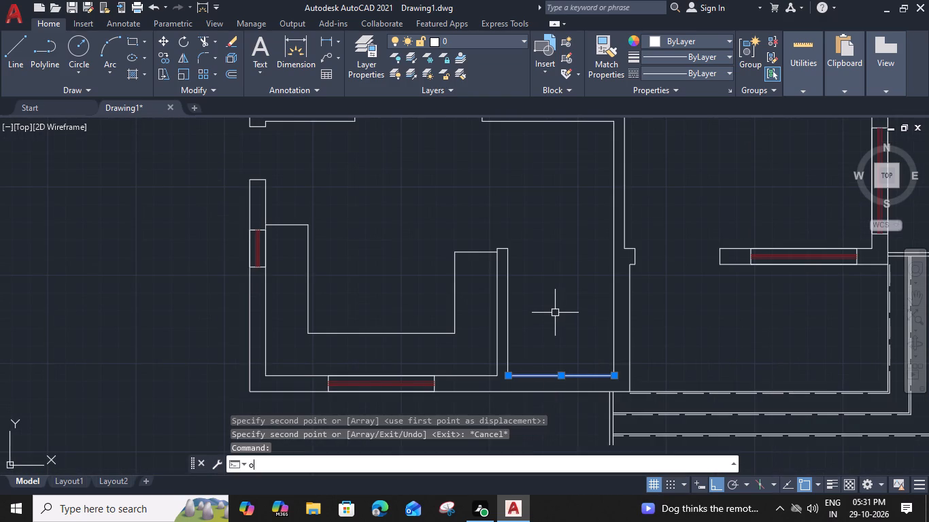
text(2')
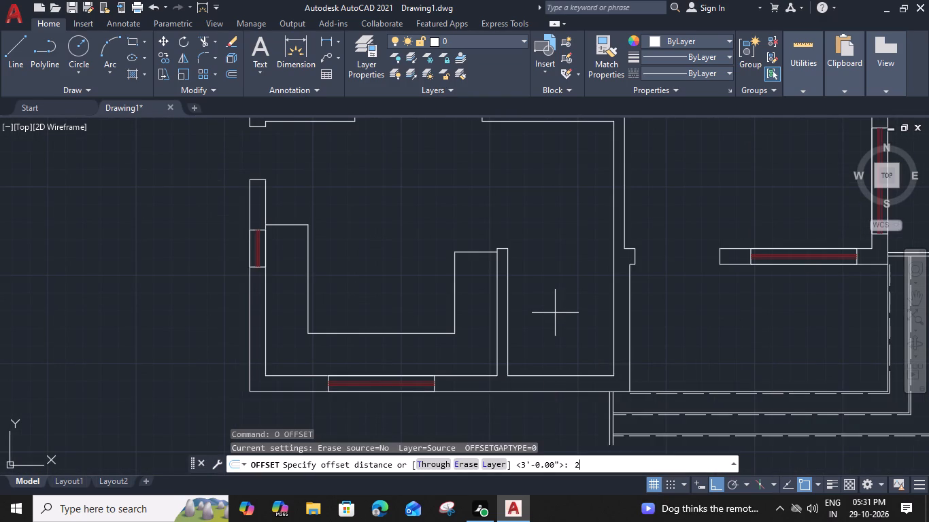
key(space)
drag(555, 284, 555, 278)
key(Escape)
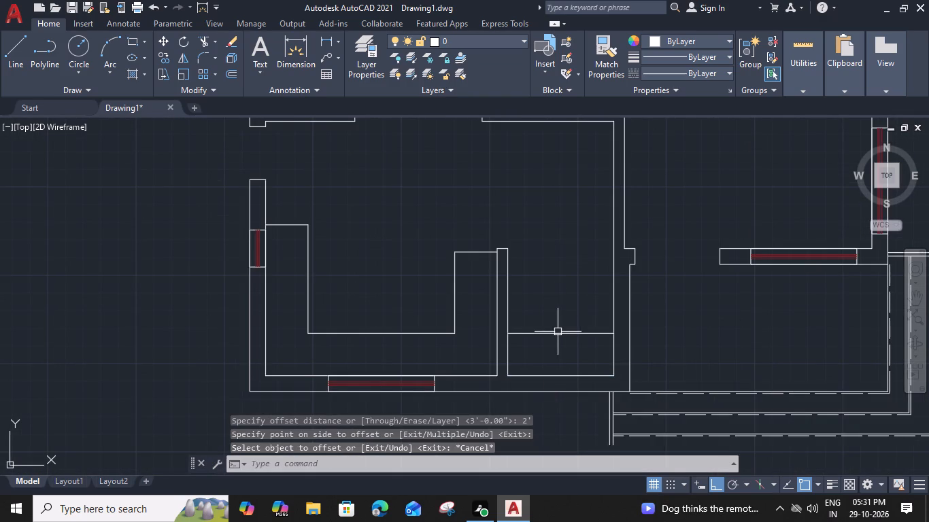
Offset the new line in the small bay 1" upward.
click(558, 332)
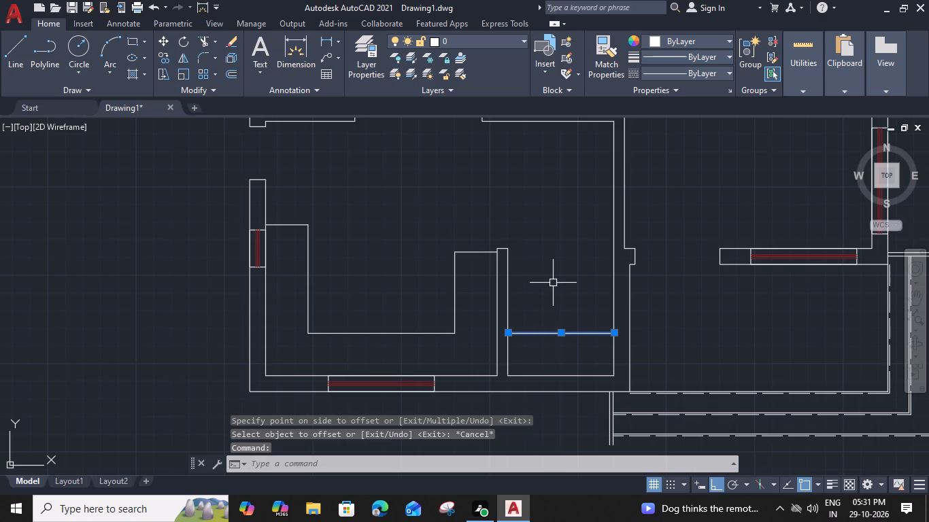
text(o 1")
key(Return)
click(547, 268)
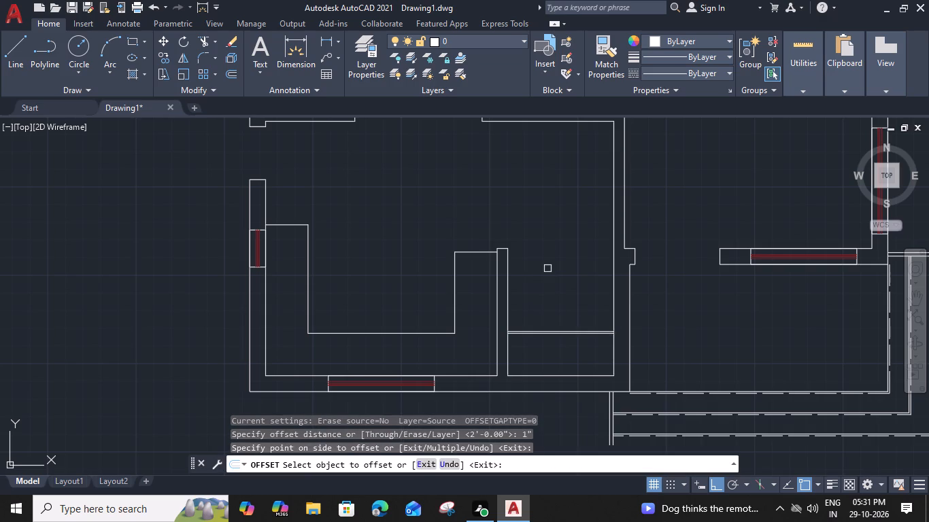
scroll(443, 329, up, 1)
key(Escape)
Offset the five edges of the U-shaped counter 2" outward, into the room and past both counter ends.
click(423, 337)
text(o 2)
key(shift+quotedbl)
key(Return)
click(418, 280)
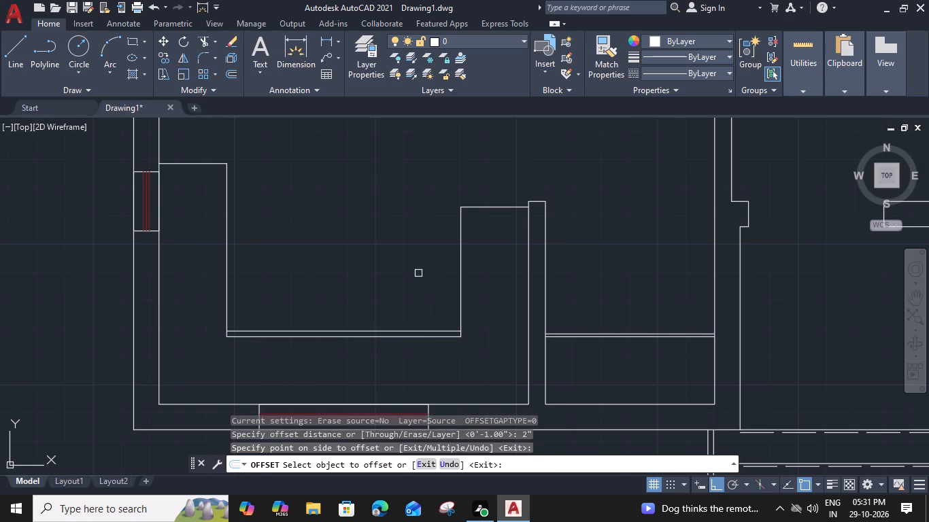
click(461, 271)
click(409, 285)
click(492, 202)
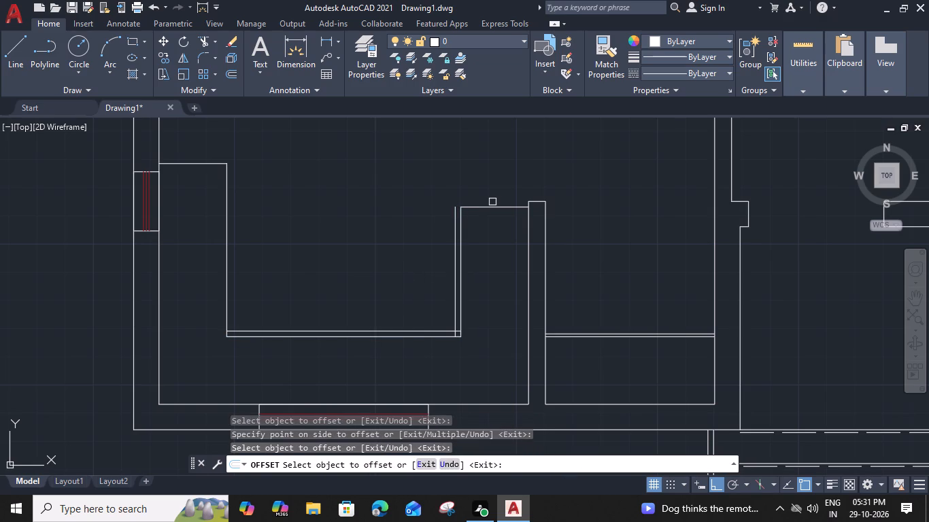
click(492, 208)
click(496, 194)
click(223, 206)
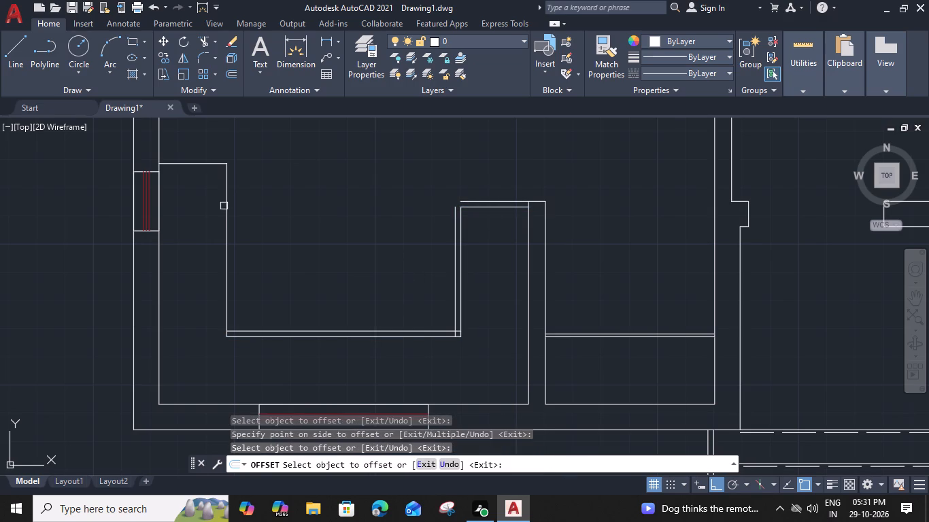
click(226, 198)
click(280, 198)
middle_drag(285, 200, 419, 221)
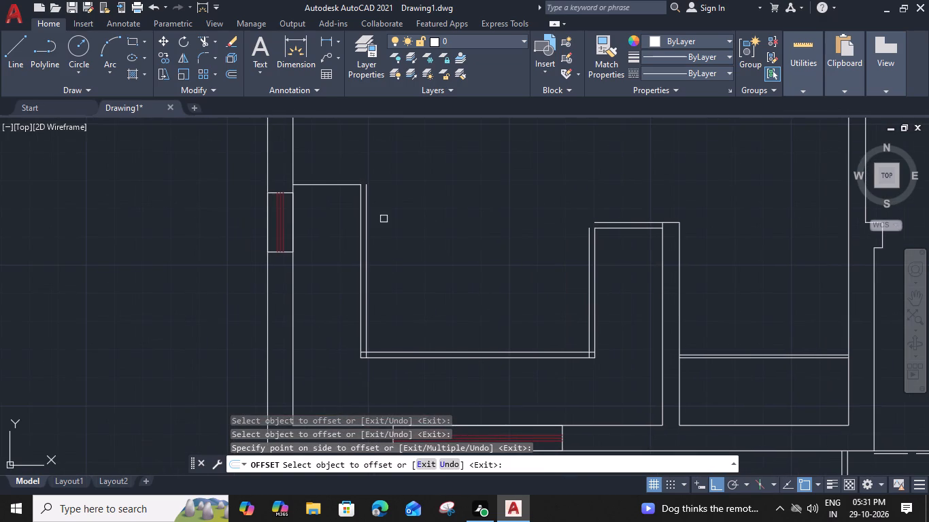
click(322, 184)
click(331, 150)
key(Escape)
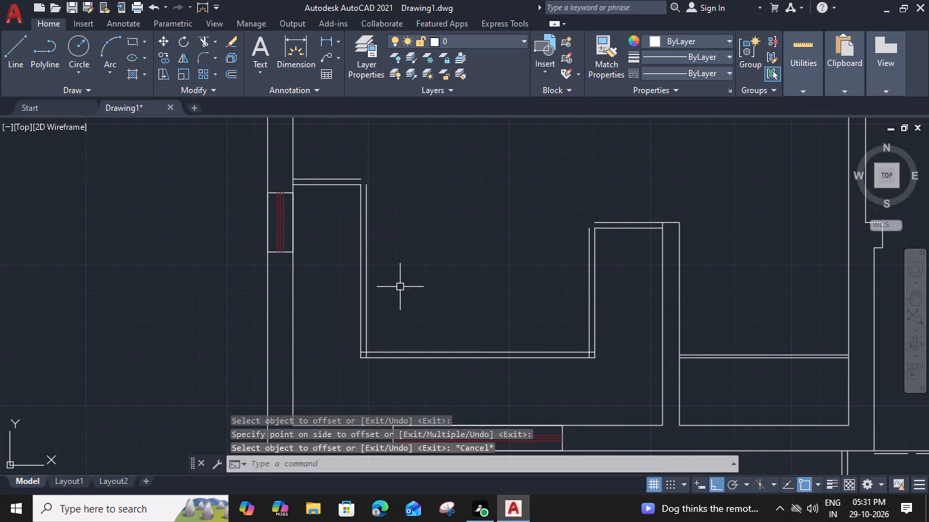
Trim the overlapping offset lines at the two inner bottom corners of the U-shaped counter.
key(t)
key(r)
key(space)
scroll(358, 347, up, 2)
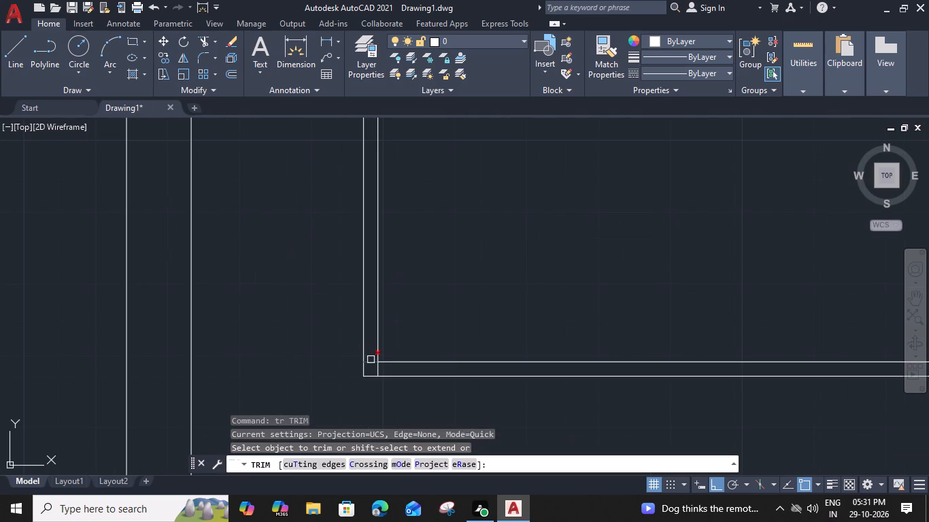
click(371, 360)
click(377, 368)
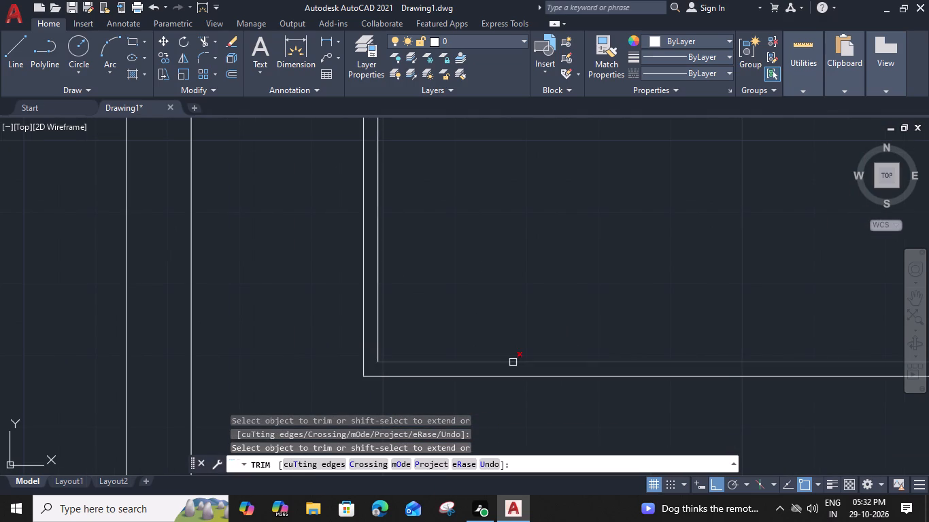
middle_drag(556, 346, 257, 283)
click(648, 307)
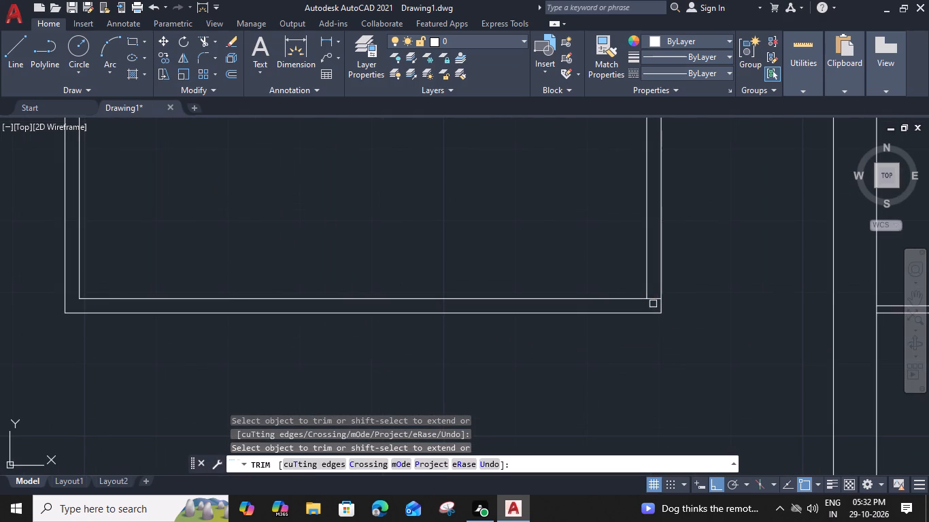
click(654, 300)
middle_drag(573, 226, 569, 281)
key(Escape)
Fillet the offset lines at the top outer corners of the counter's right and left arms so they meet.
middle_drag(570, 232, 566, 287)
text(f m)
key(space)
middle_drag(561, 262, 541, 388)
click(615, 230)
click(641, 207)
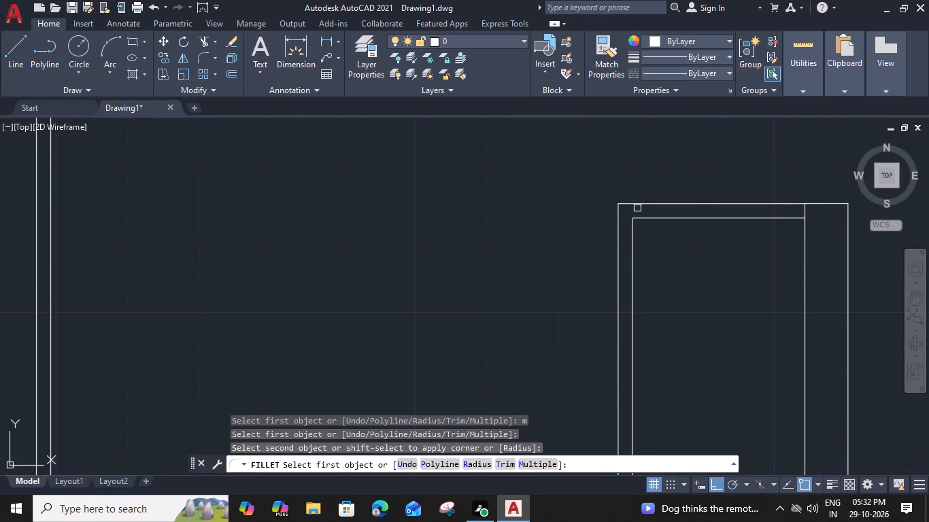
scroll(528, 224, down, 1)
middle_drag(338, 234, 625, 311)
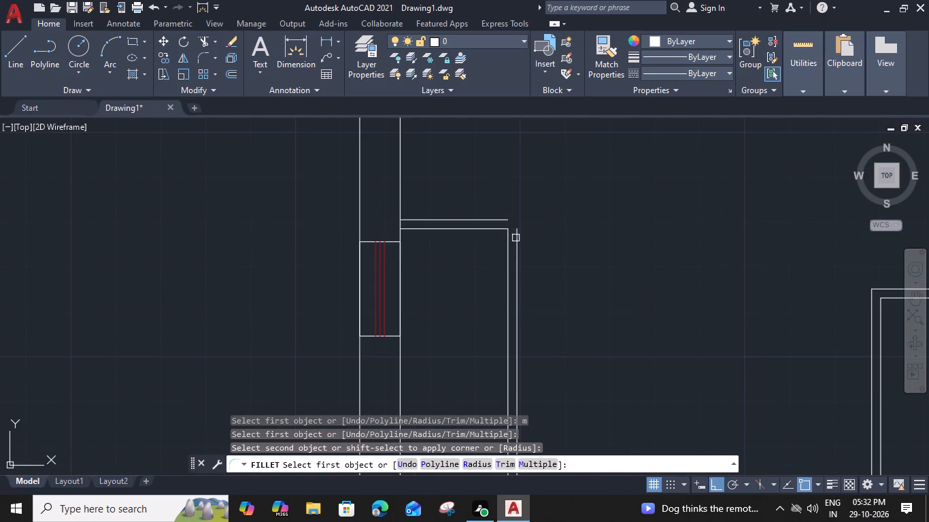
click(517, 239)
click(503, 217)
key(Escape)
Change the linetype of the five lines offset outward from the U-shaped counter to ACAD_ISO02W100.
click(528, 212)
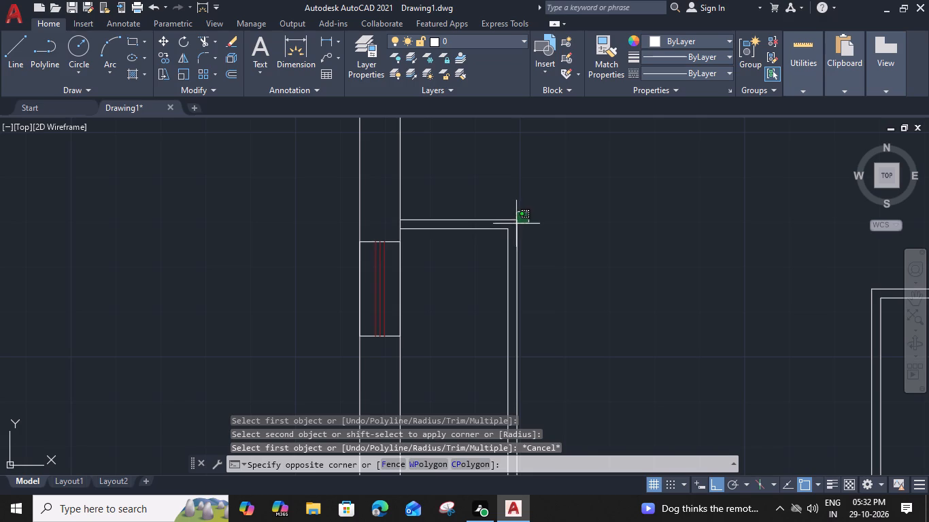
click(511, 224)
middle_drag(739, 294, 511, 231)
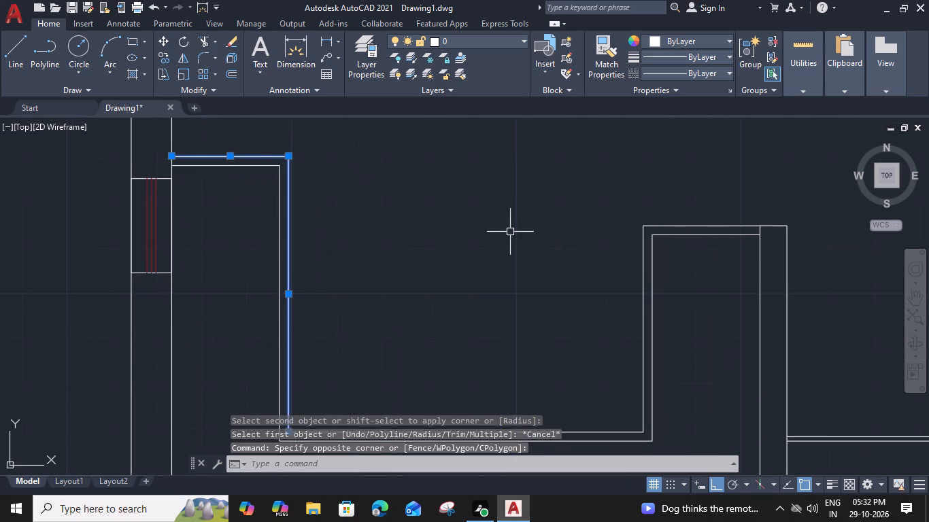
shift+click(634, 227)
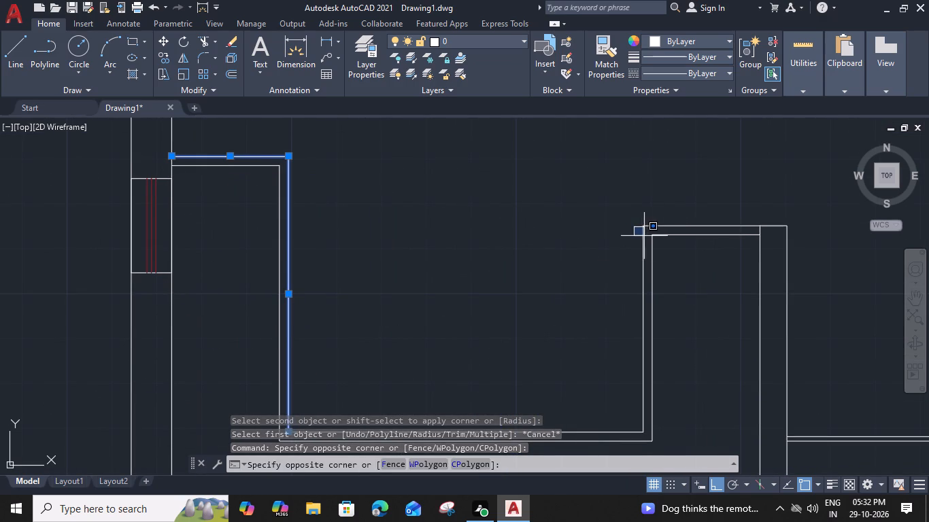
shift+click(627, 243)
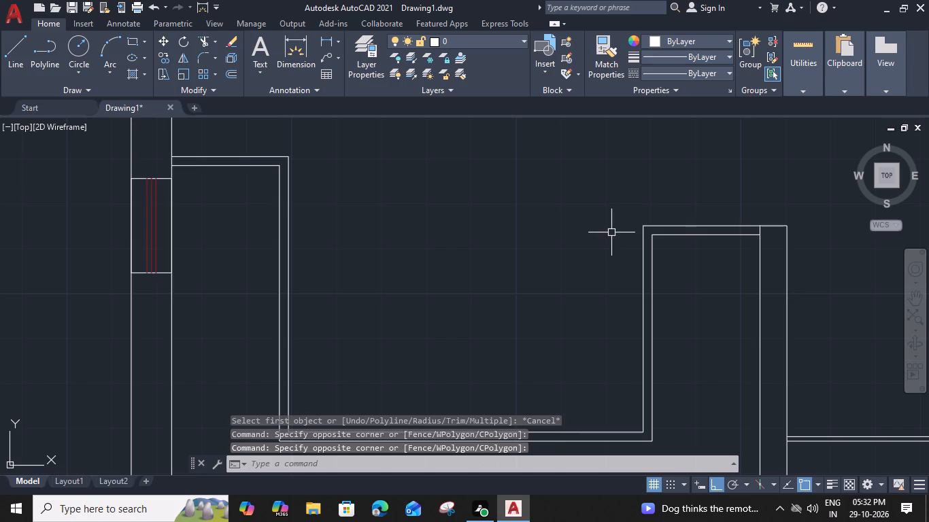
right_click(613, 223)
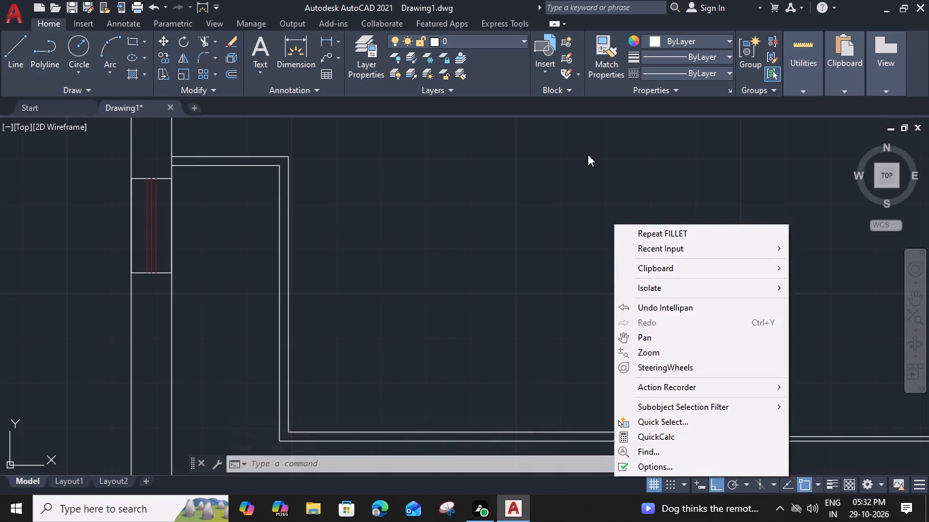
click(552, 278)
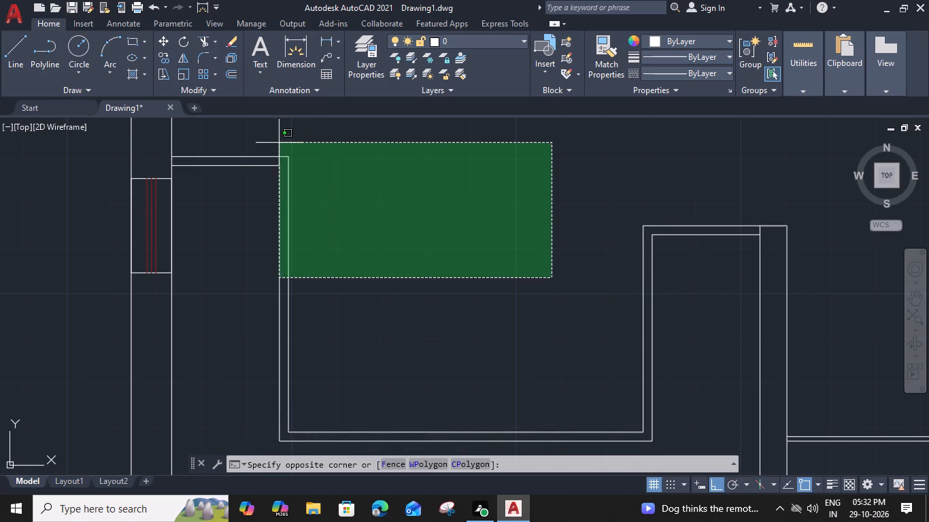
click(284, 142)
middle_drag(411, 251, 379, 203)
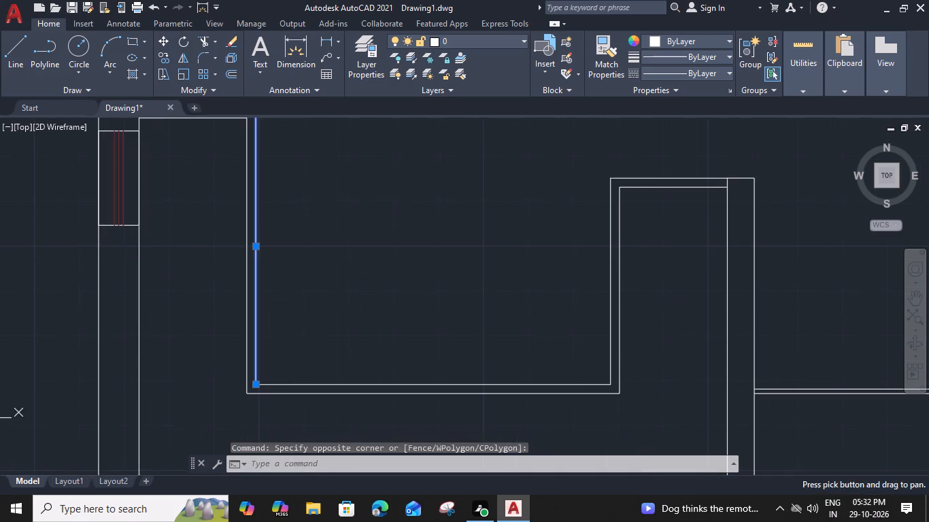
scroll(586, 399, up, 2)
shift+drag(657, 339, 652, 345)
shift+click(622, 380)
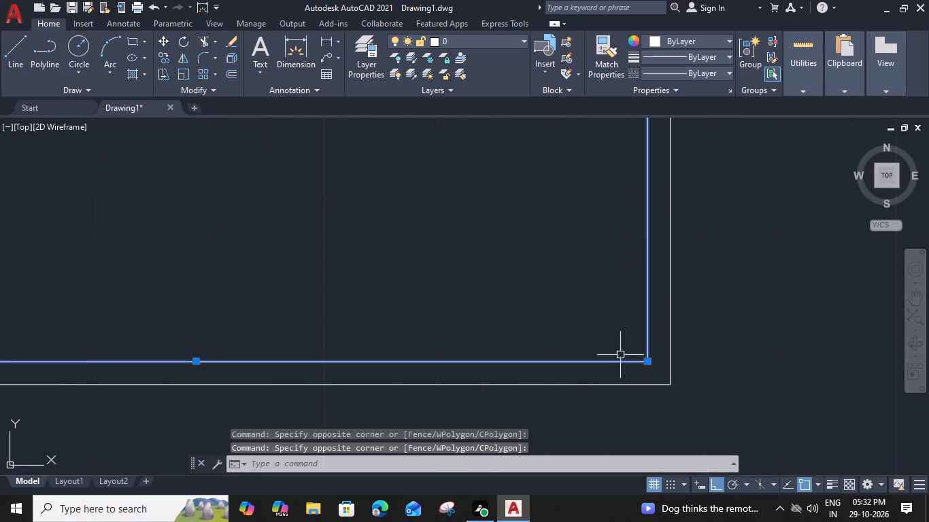
middle_drag(600, 262, 492, 520)
middle_drag(508, 192, 406, 458)
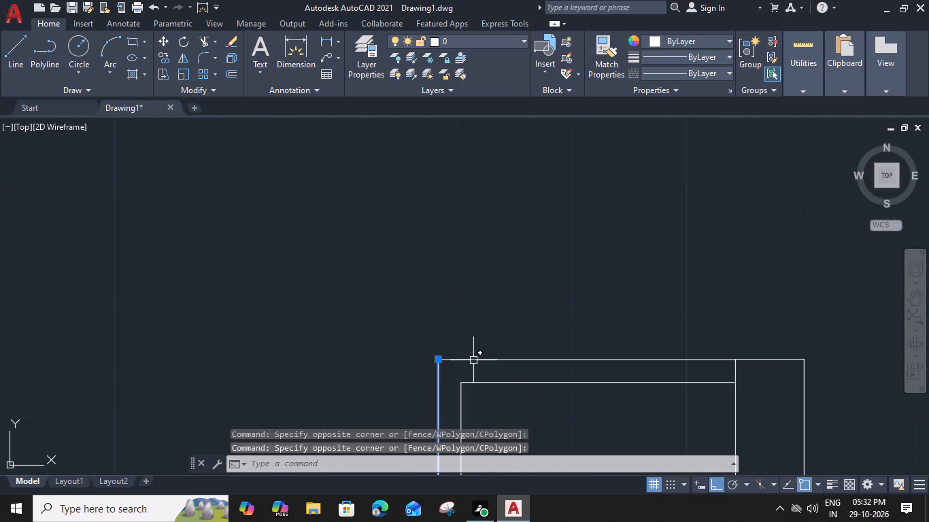
shift+click(477, 356)
shift+click(462, 364)
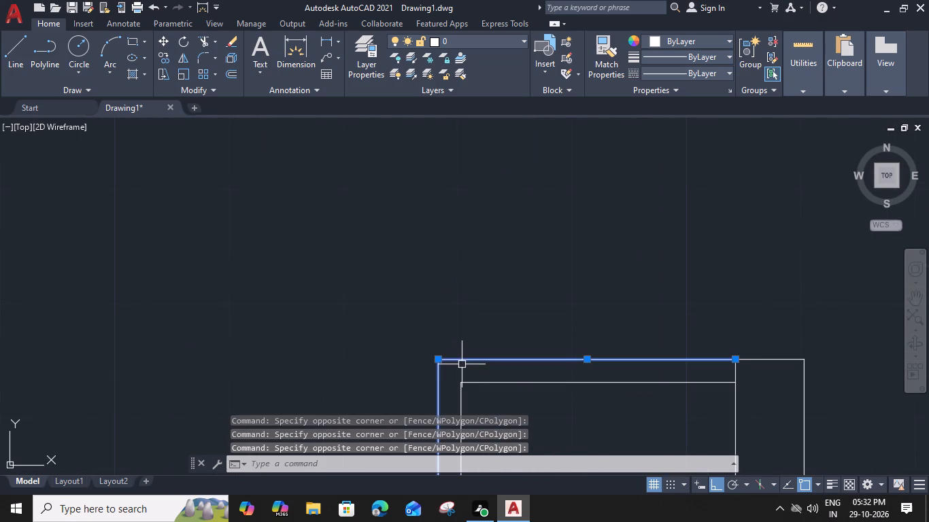
click(696, 67)
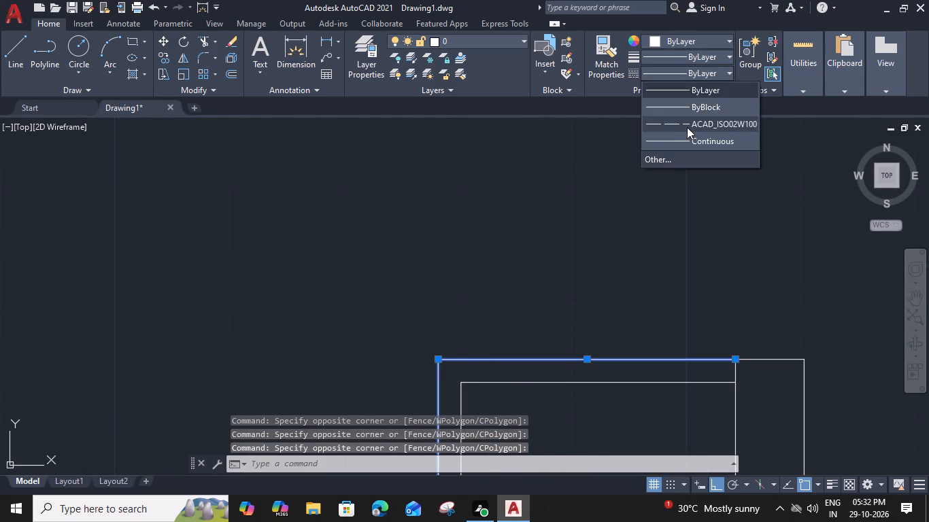
click(688, 128)
scroll(503, 234, down, 3)
middle_drag(419, 234, 473, 237)
key(Escape)
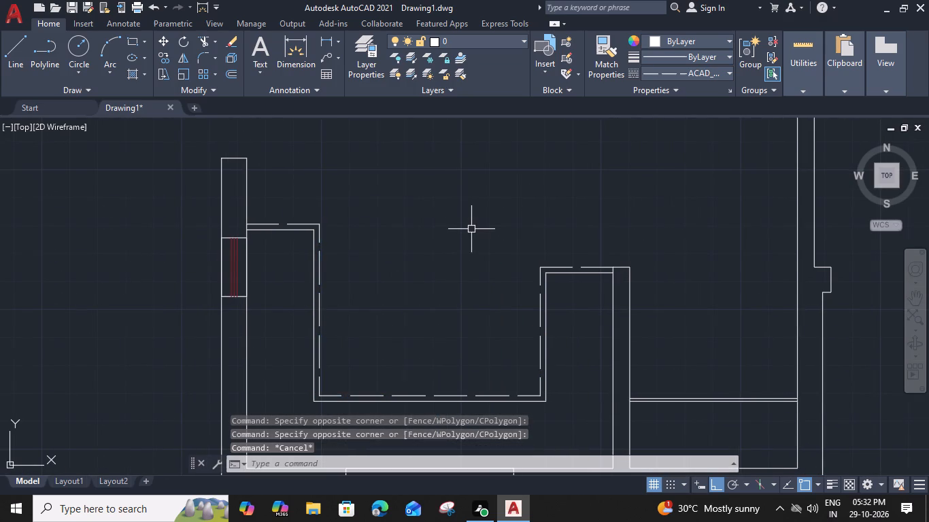
Place a multiline text box in the large upper-right room of the plan with a text height of 8".
middle_drag(460, 230, 480, 243)
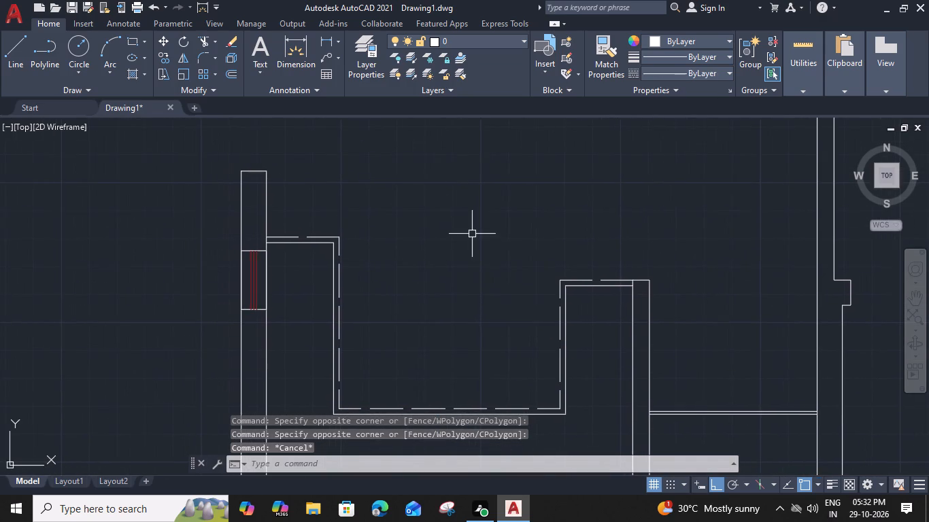
scroll(472, 234, down, 2)
middle_drag(466, 213, 465, 344)
middle_drag(490, 193, 501, 362)
middle_drag(485, 162, 485, 169)
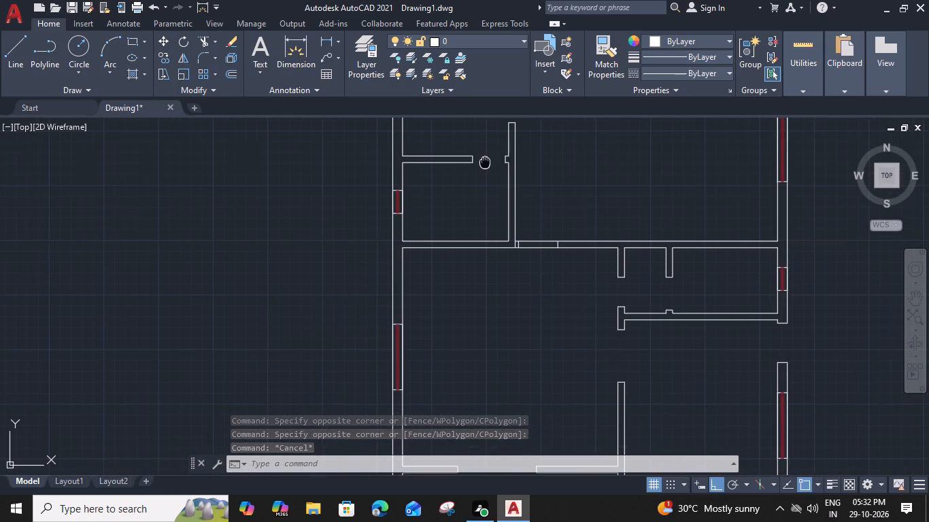
middle_drag(485, 169, 474, 264)
text(mt)
key(space)
click(596, 233)
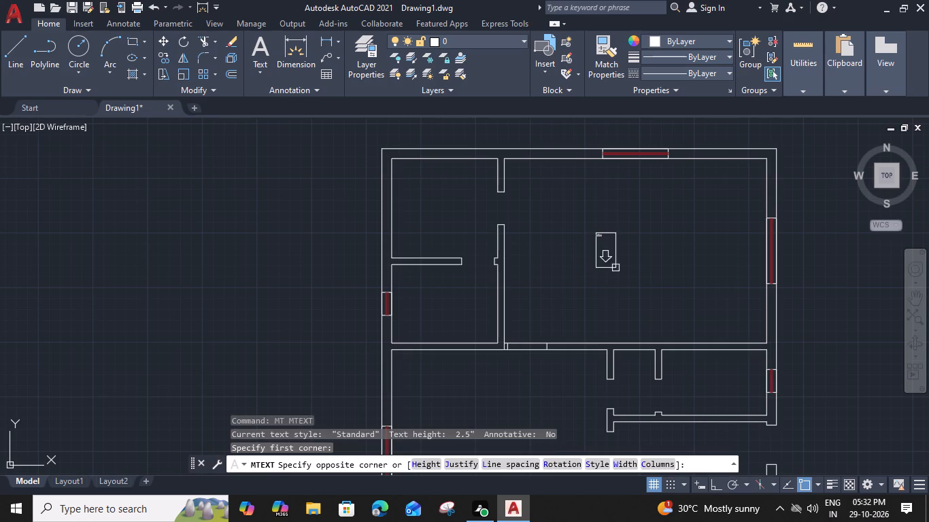
click(708, 249)
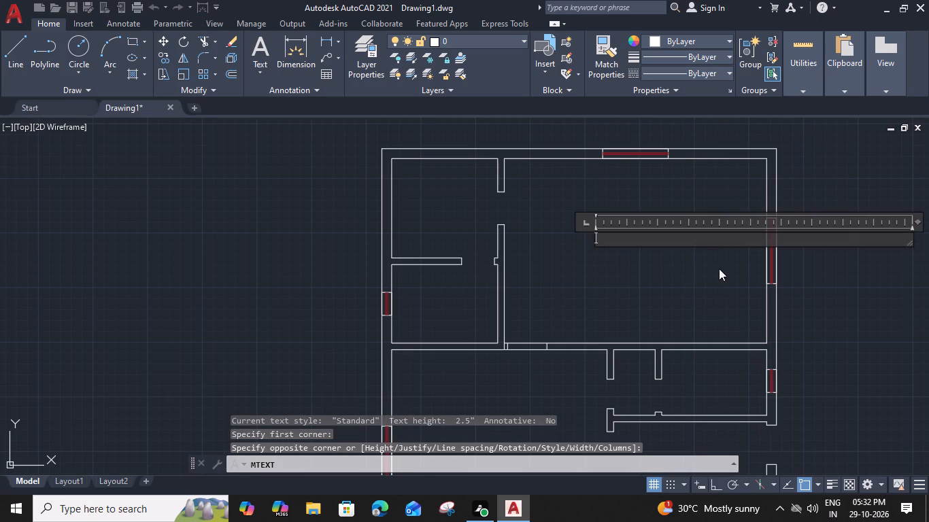
middle_drag(717, 268, 532, 243)
scroll(564, 268, down, 1)
drag(166, 56, 88, 76)
key(8)
key(shift+quotedbl)
key(Return)
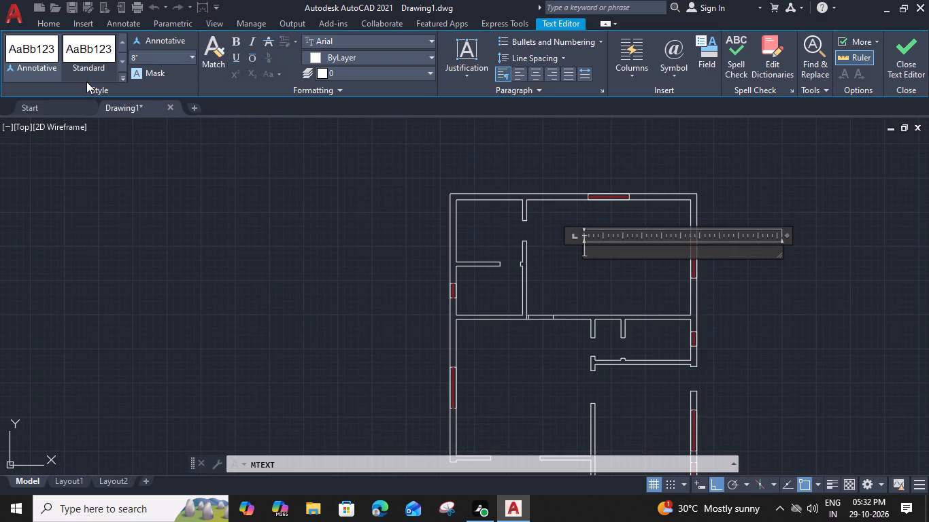
drag(788, 239, 679, 247)
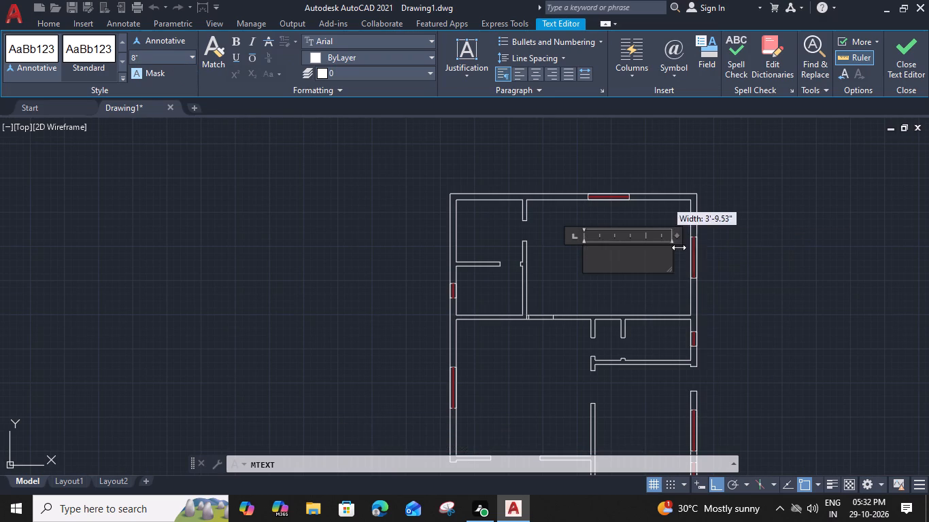
drag(679, 247, 798, 247)
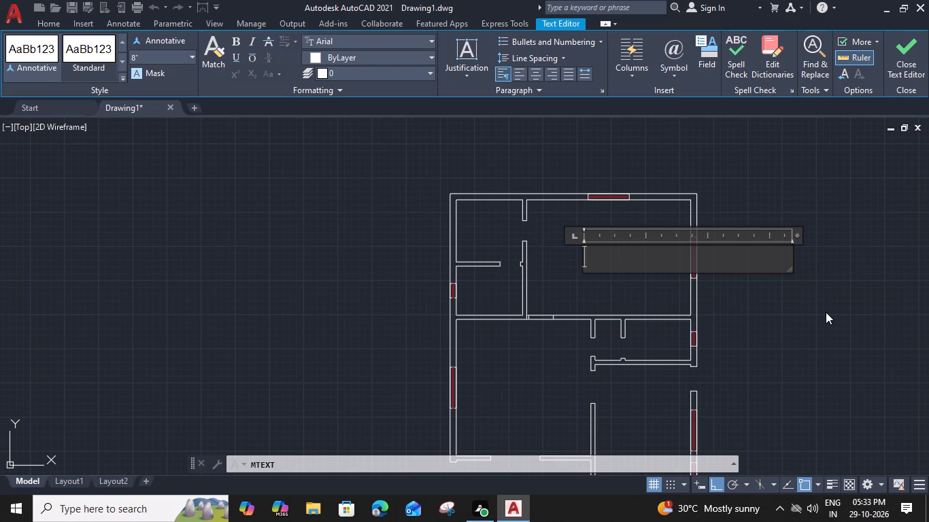
Enter the label BEDROOM with 20'-0"X14'-0" on the second line, and narrow its text box to about 5'-6".
text(bedr)
key(BackSpace)
key(BackSpace)
key(BackSpace)
key(BackSpace)
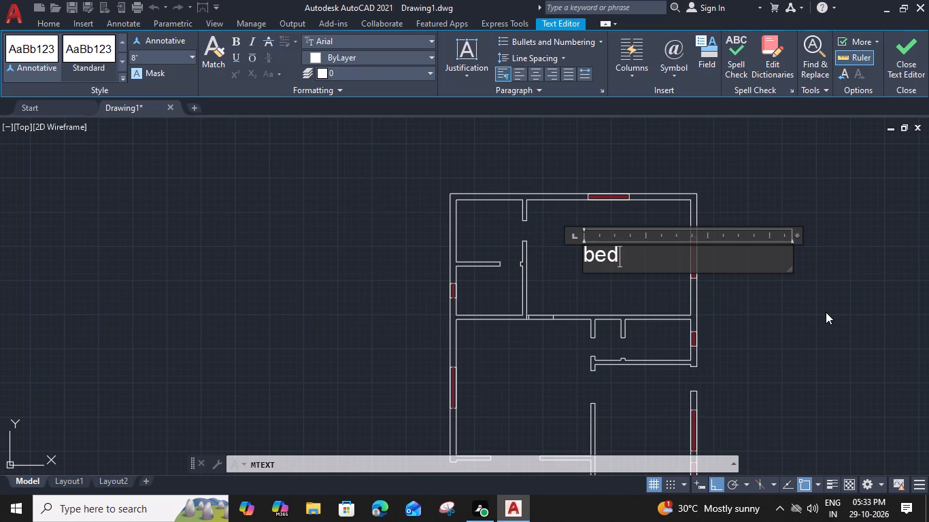
text(BER)
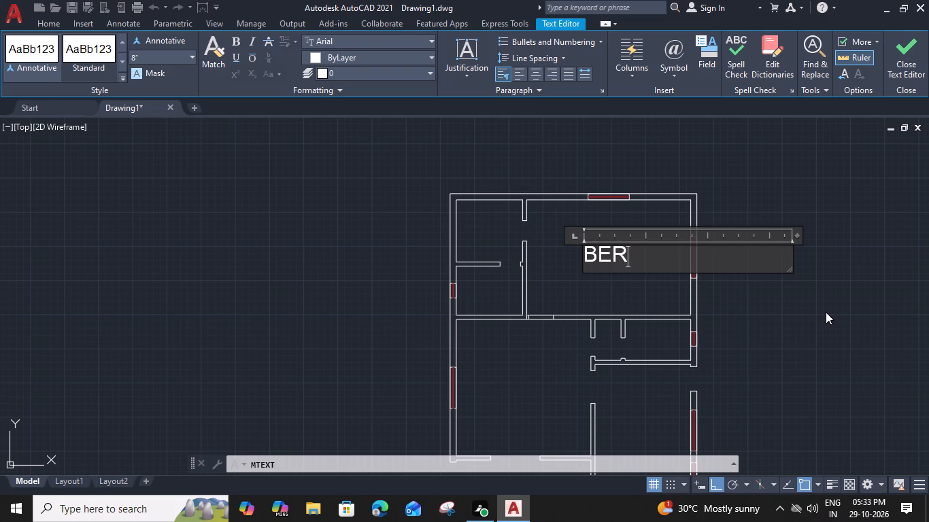
key(BackSpace)
text(DR)
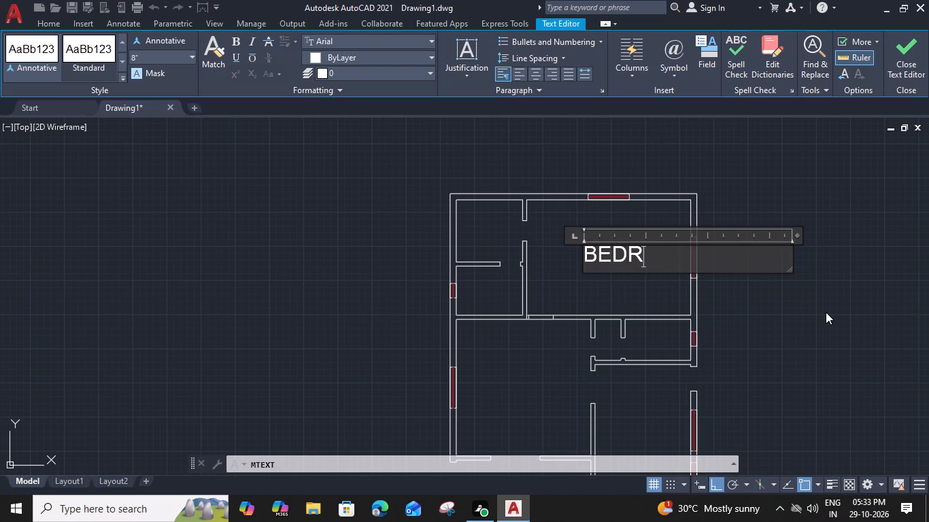
text(OOM)
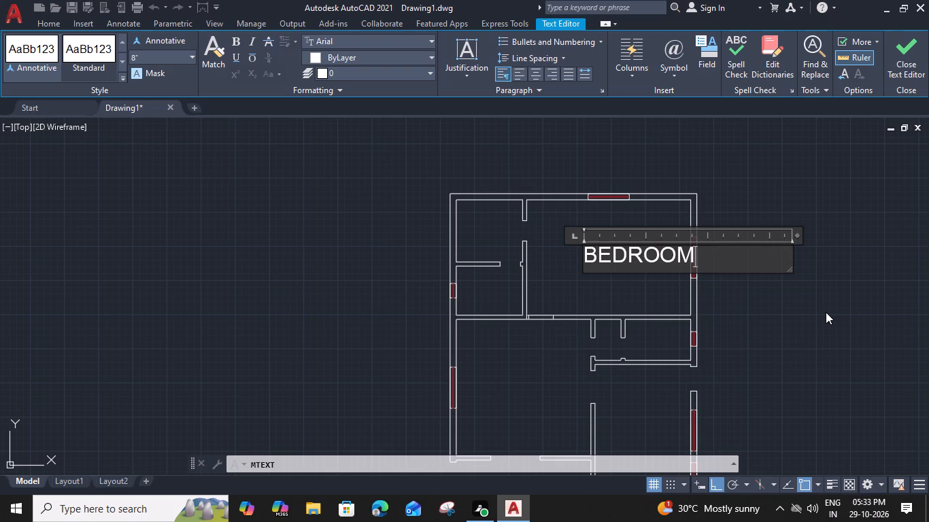
key(Return)
text(20')
text(-0)
text("X)
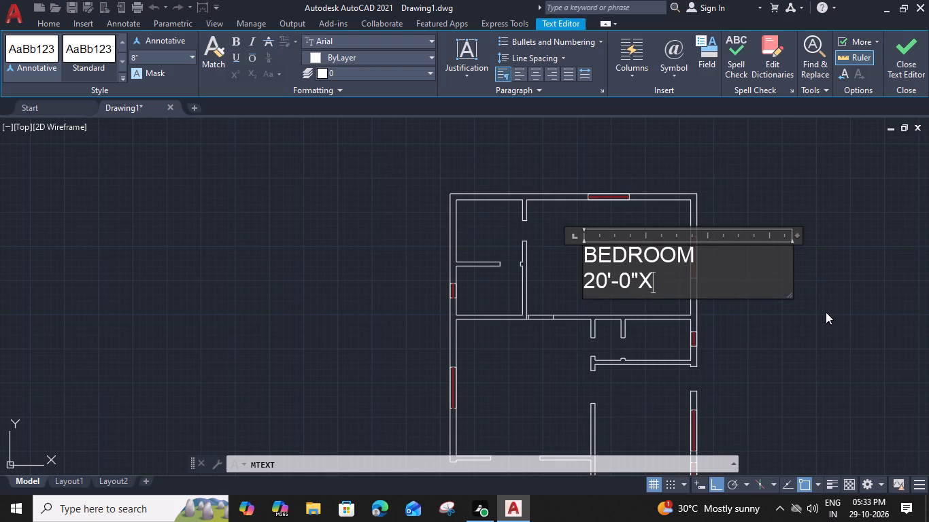
text(14')
text(-0)
key(shift+quotedbl)
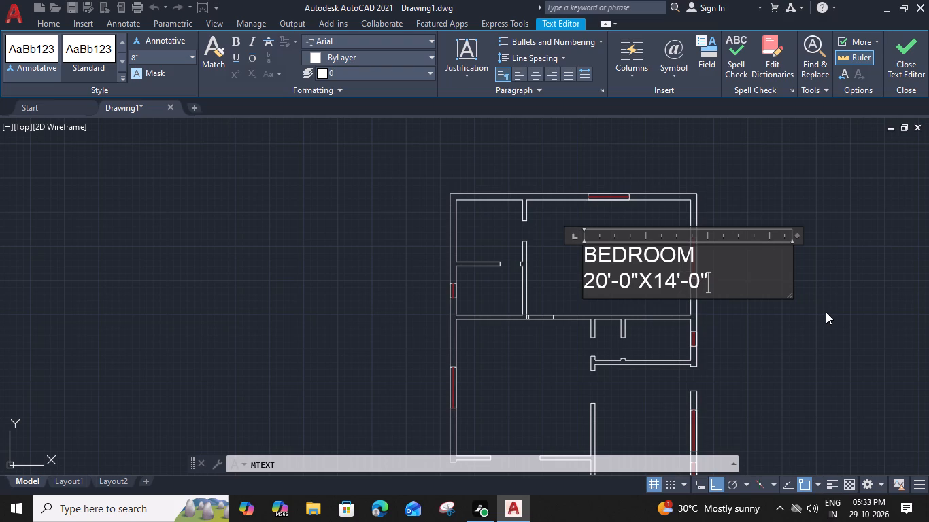
drag(798, 235, 717, 233)
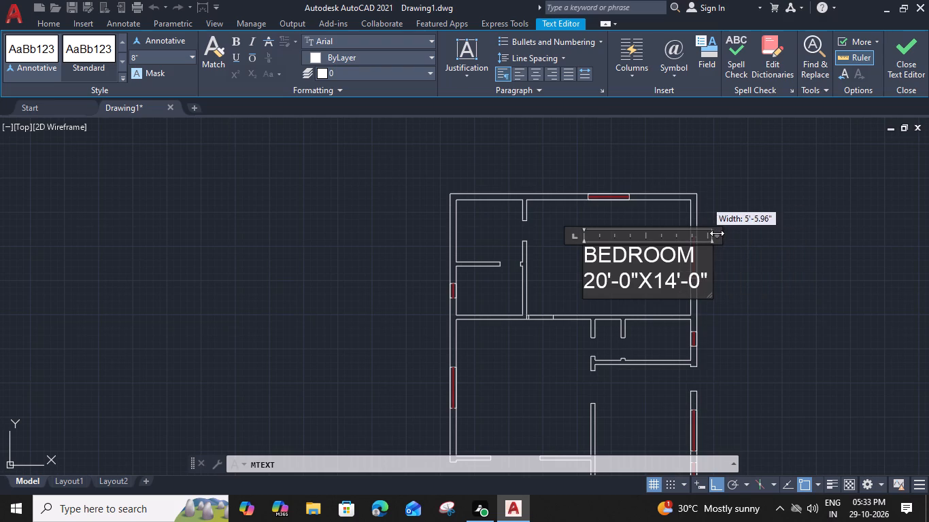
drag(717, 233, 717, 237)
click(740, 307)
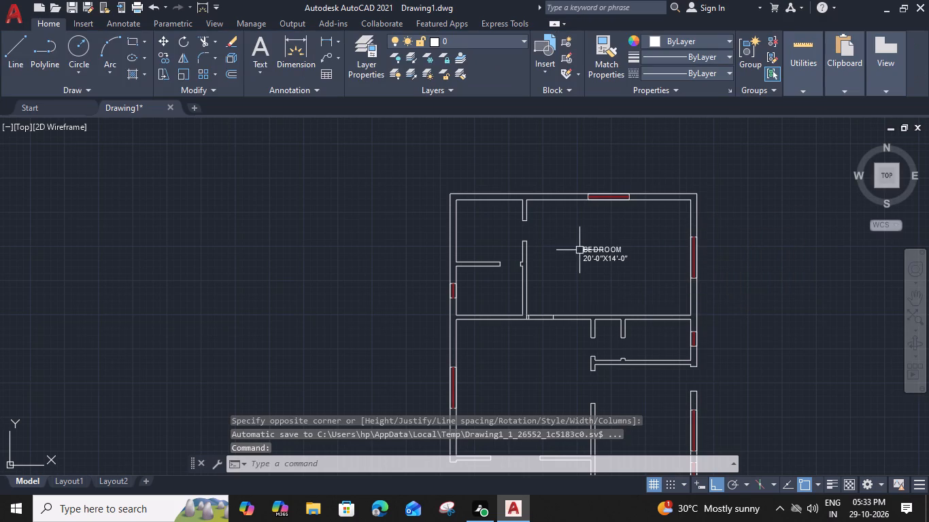
Copy the BEDROOM label down to the lower-right room, beside the wall separating it from the room on its left.
click(587, 250)
text(CO)
key(space)
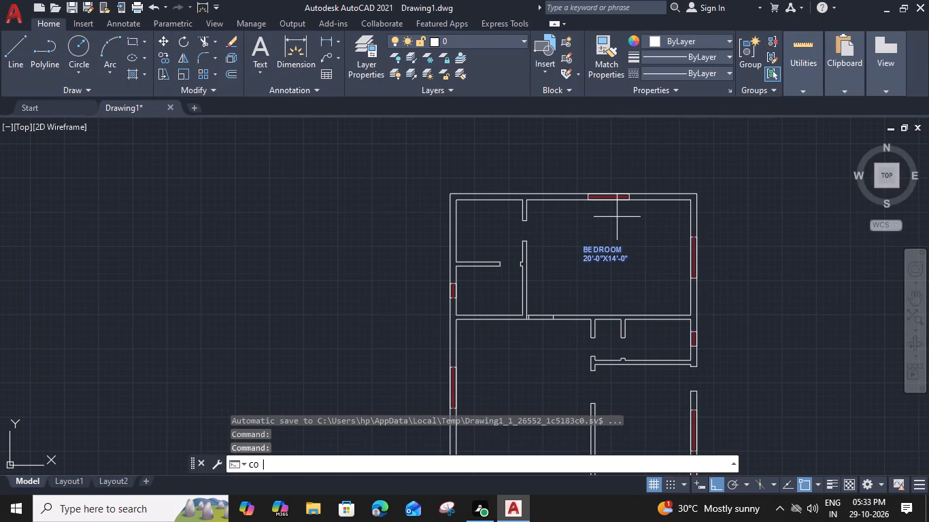
click(583, 260)
middle_drag(585, 344, 574, 317)
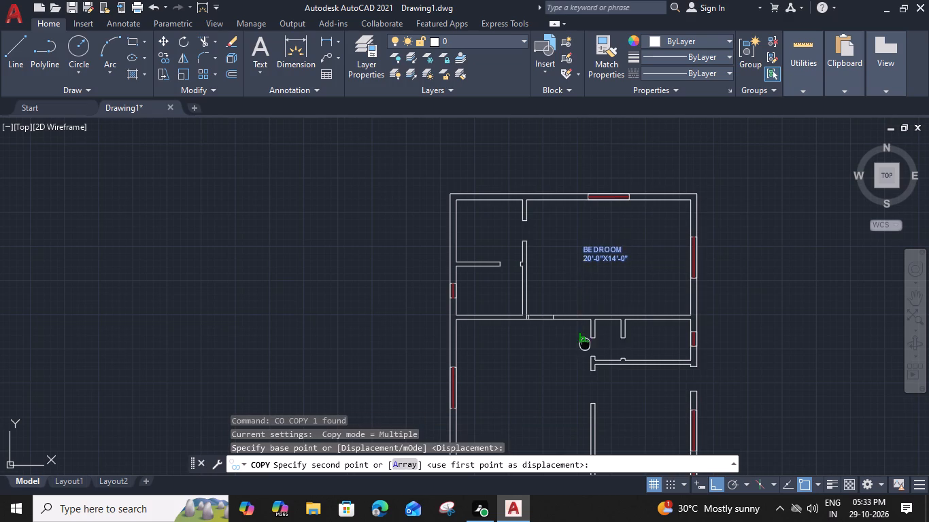
middle_drag(574, 317, 494, 127)
click(503, 241)
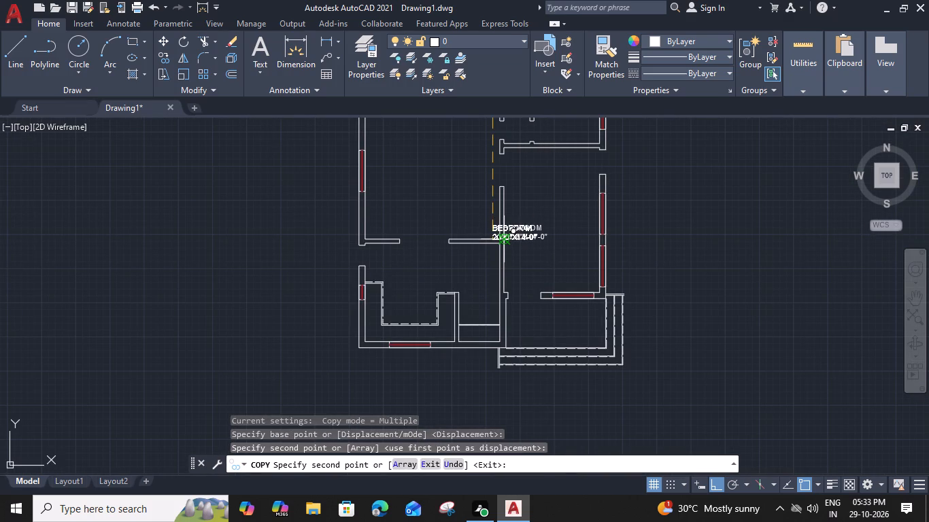
key(Escape)
Move the copied BEDROOM label to the right, clear of the wall and into the middle of the lower-right room.
scroll(549, 230, up, 2)
click(528, 224)
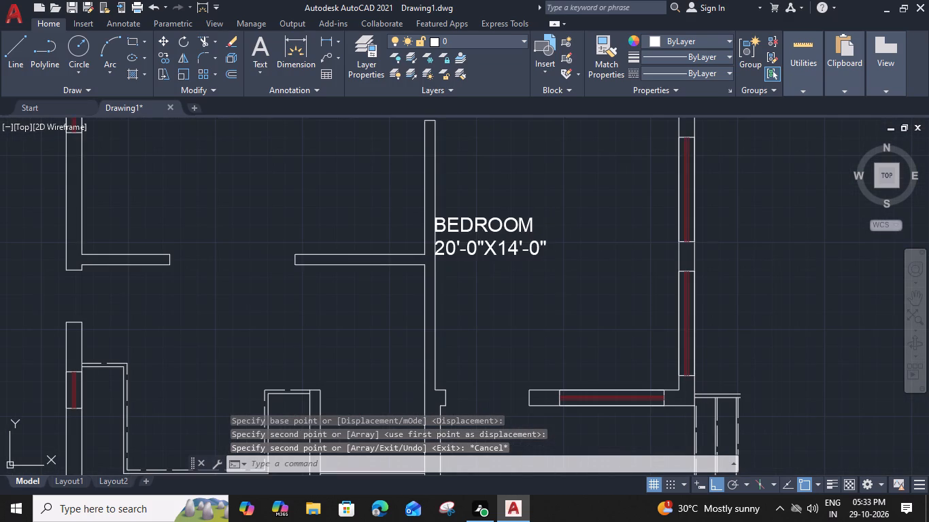
key(m)
key(space)
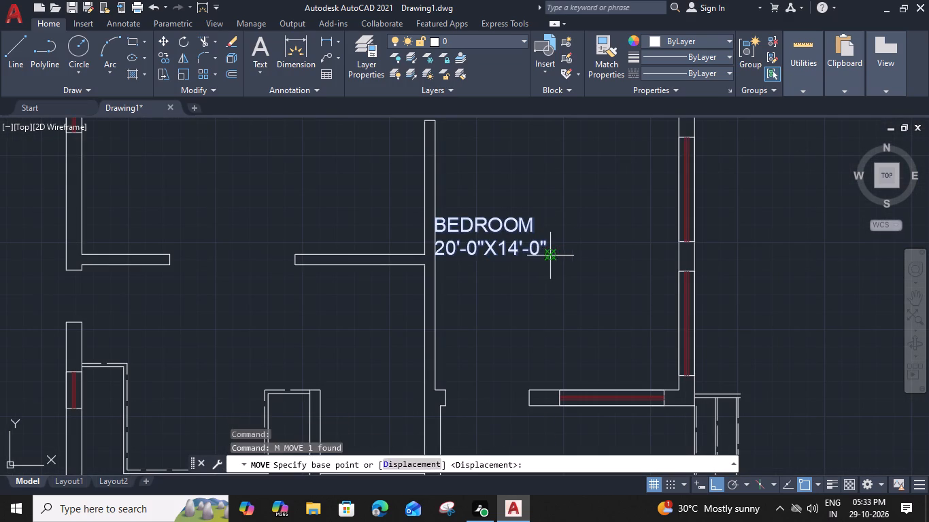
click(550, 257)
click(608, 258)
Rename the copied BEDROOM label in the lower-right room LIVING ROOM and widen its text box so the name fits on one line.
double_click(564, 252)
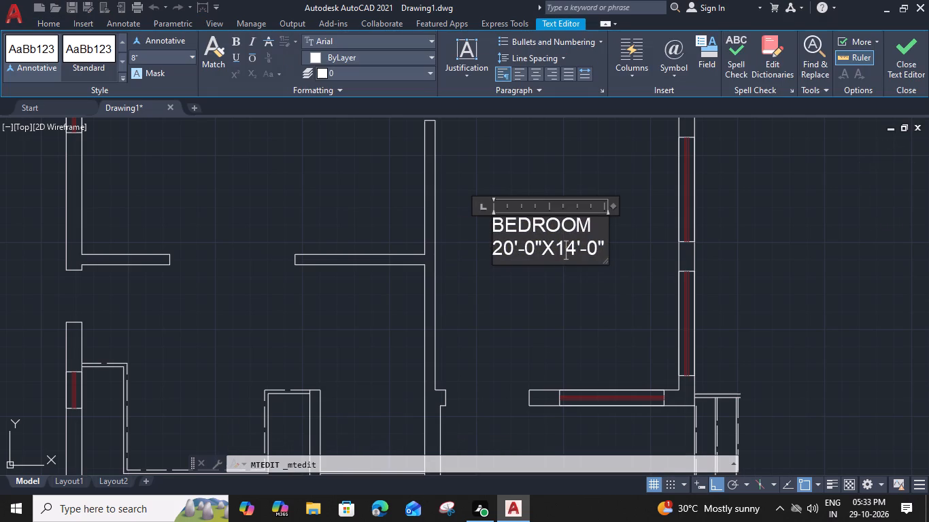
drag(532, 226, 474, 221)
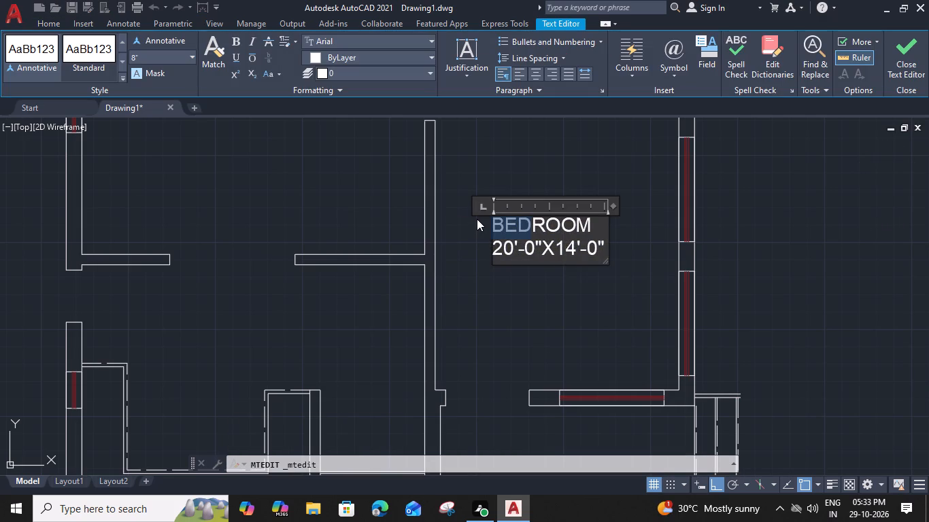
text(LIVING)
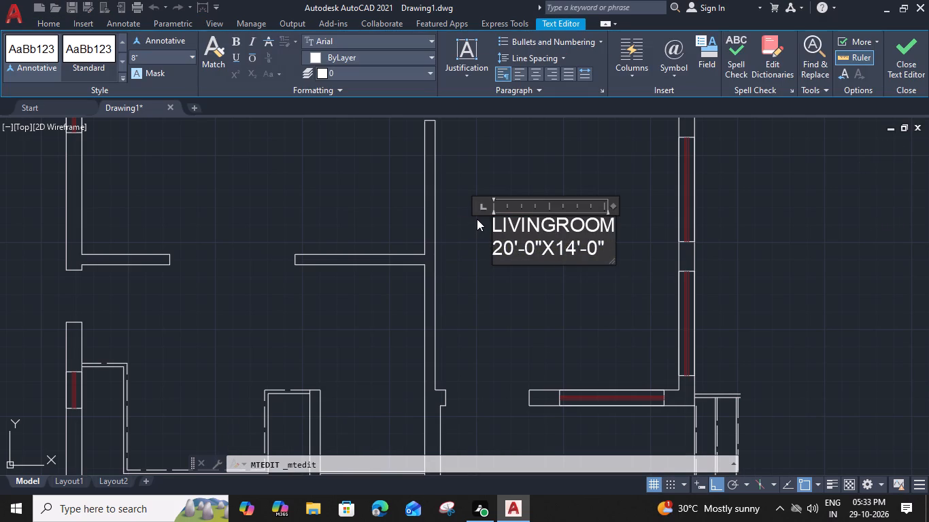
key(space)
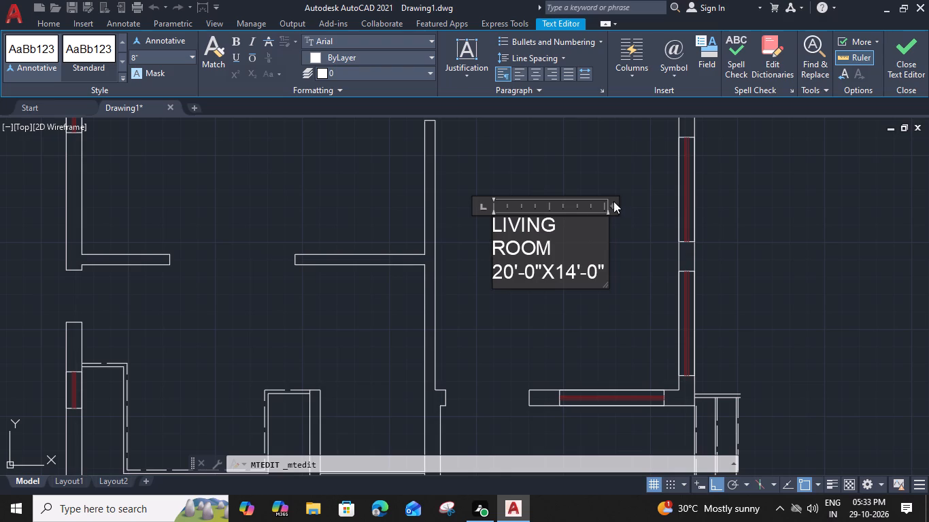
drag(613, 206, 631, 209)
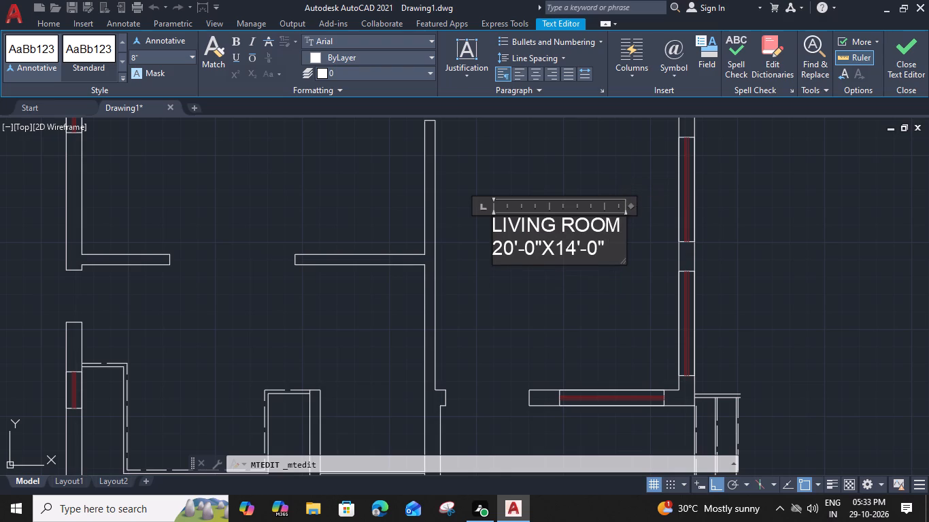
Change the LIVING ROOM label's size line to 11'-8"X17'-8" and indent it by one space.
drag(512, 244, 479, 250)
key(1)
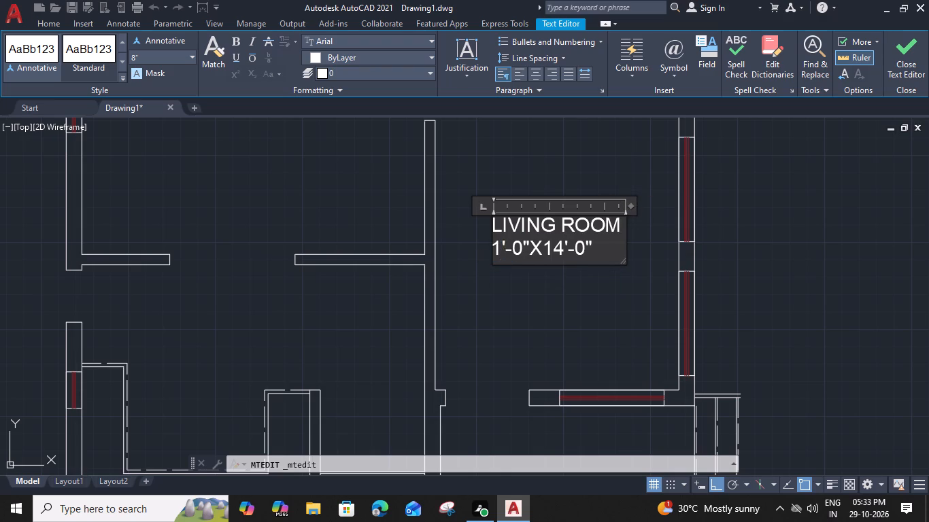
key(1)
drag(532, 249, 525, 249)
key(8)
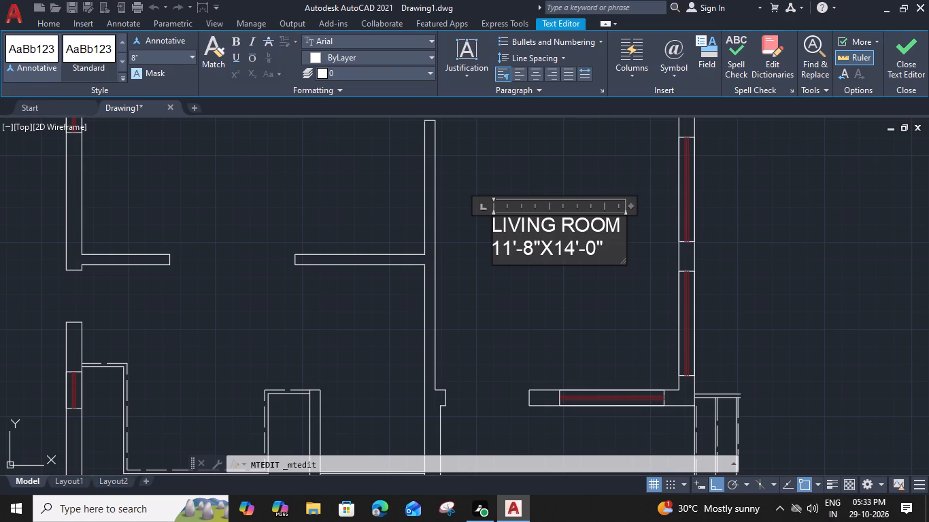
drag(569, 251, 577, 254)
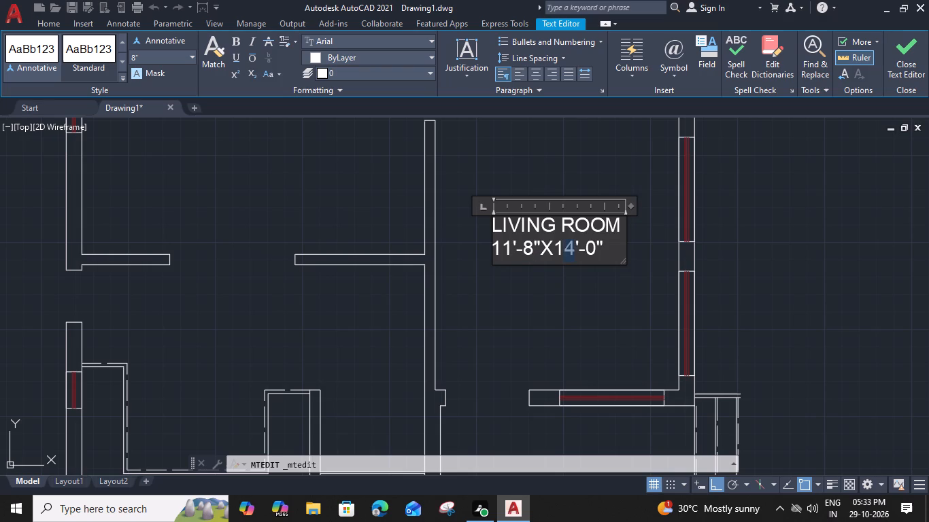
key(7)
click(588, 249)
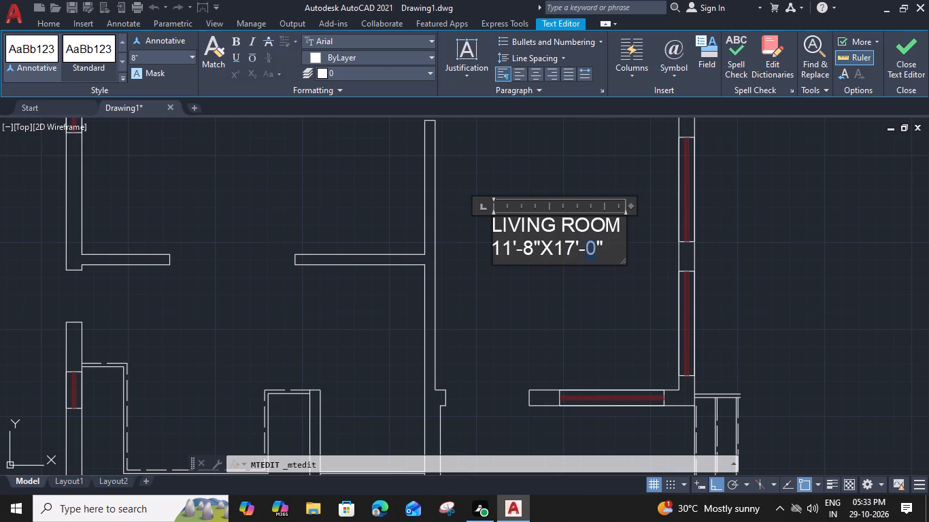
key(8)
click(493, 247)
key(space)
click(558, 290)
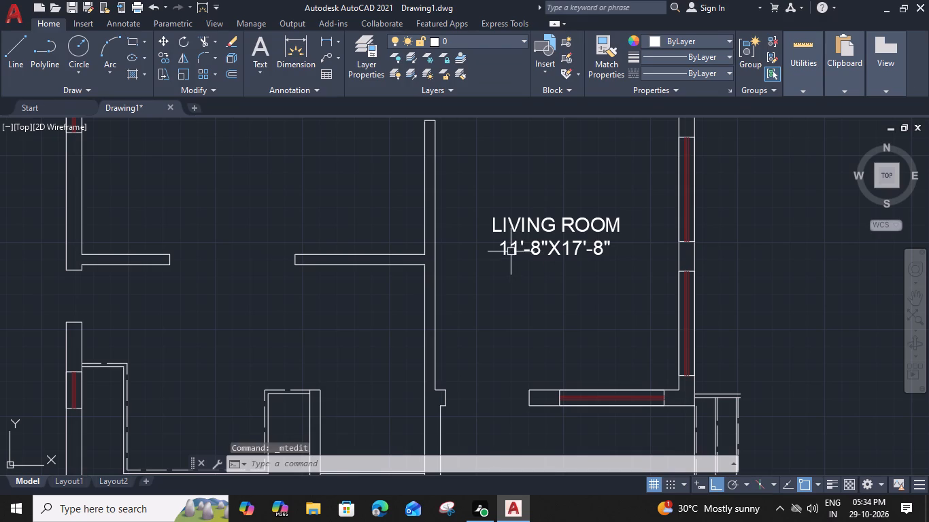
Copy the LIVING ROOM label straight left to the opening between the two horizontal wall segments above the lower-left room.
click(509, 249)
text(CO)
key(space)
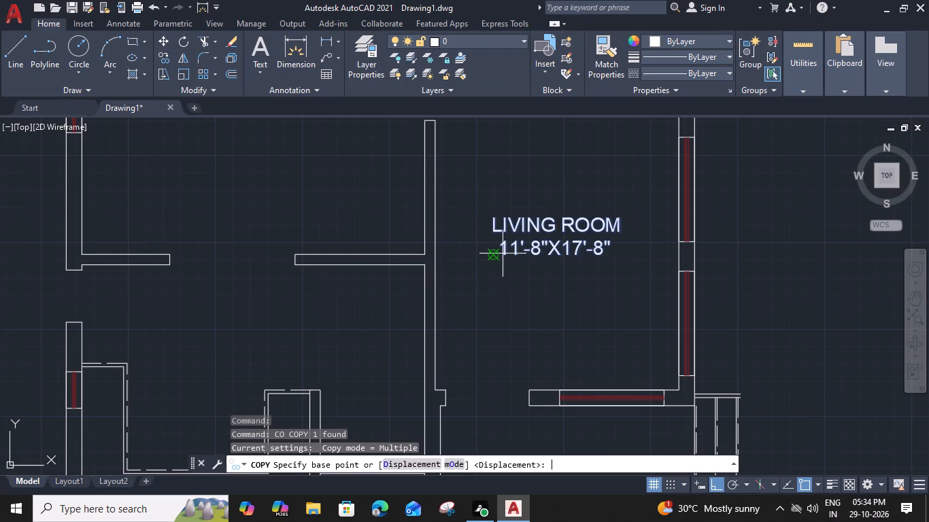
drag(496, 258, 488, 262)
scroll(430, 266, down, 2)
middle_drag(428, 267, 464, 262)
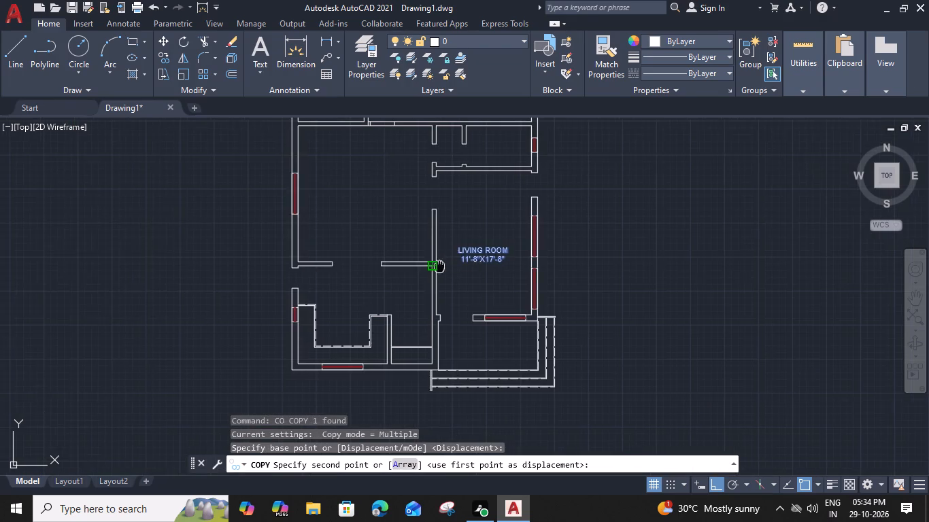
middle_drag(464, 262, 671, 260)
scroll(575, 262, up, 4)
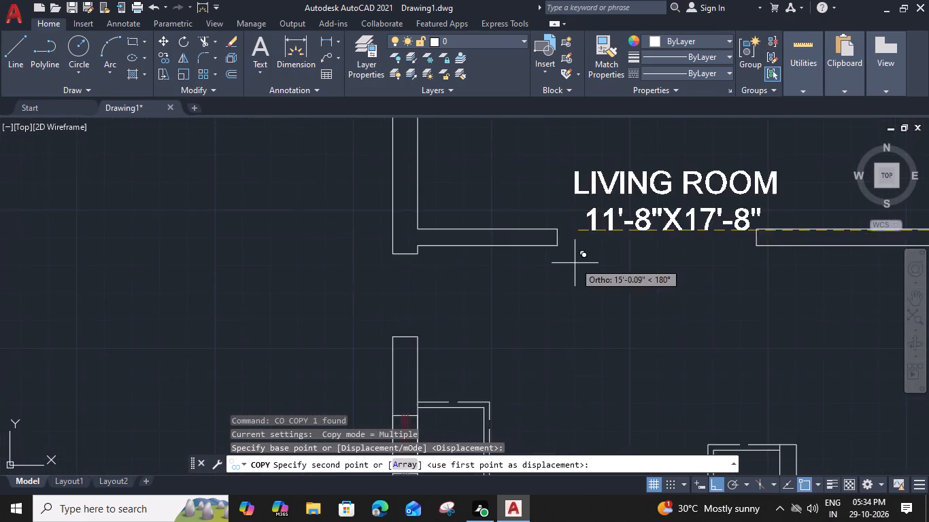
click(549, 223)
key(Escape)
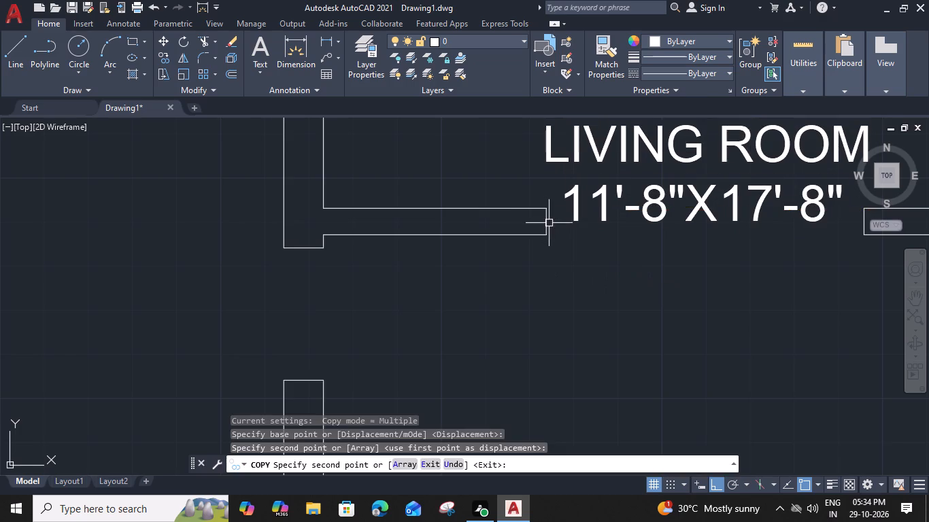
Move the copied LIVING ROOM label straight down, clear of the wall opening and into the lower-left room above the counters.
middle_drag(620, 277, 491, 275)
click(537, 190)
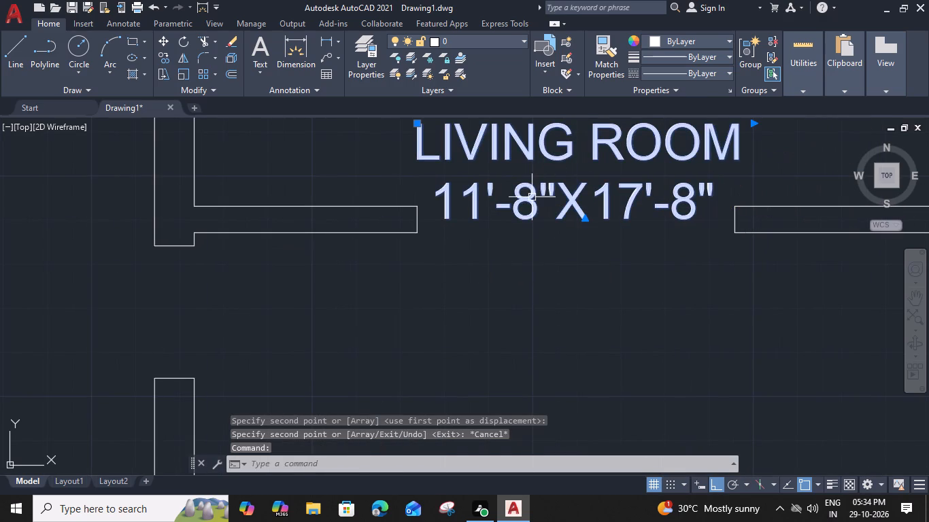
text(M)
key(space)
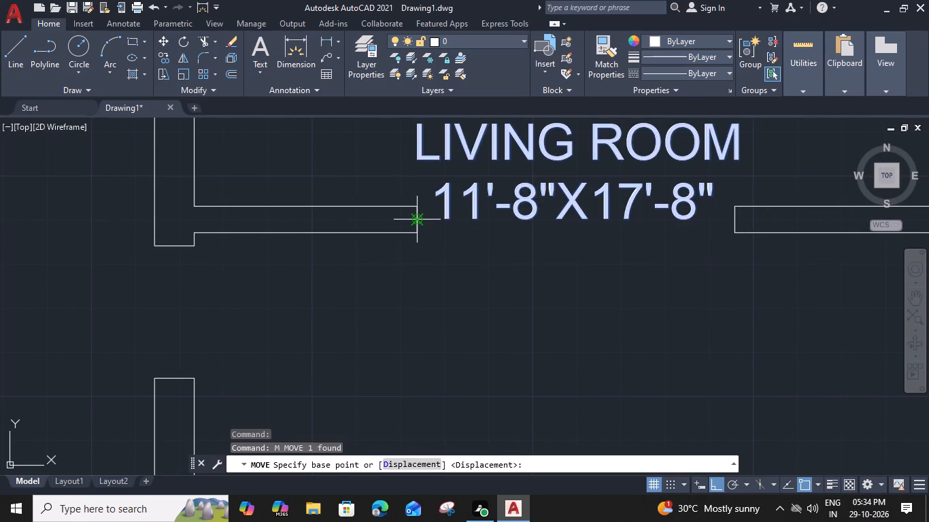
click(417, 220)
middle_drag(433, 368, 428, 184)
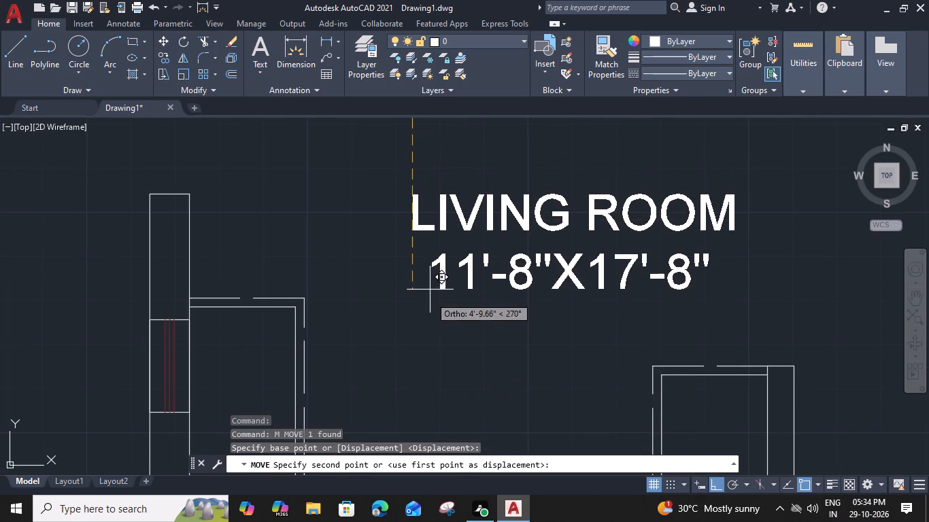
click(430, 302)
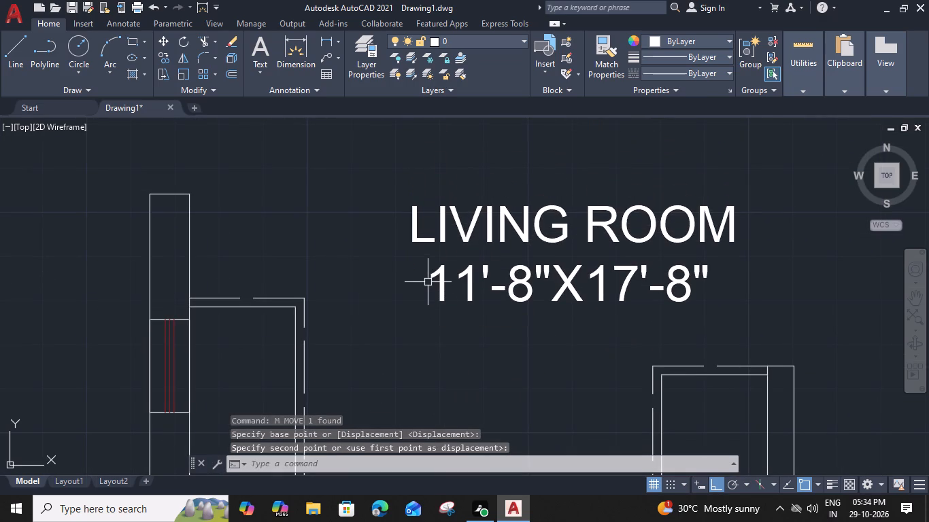
Replace the name in the lower-left room's copied label with KITCHEN.
double_click(481, 224)
click(407, 254)
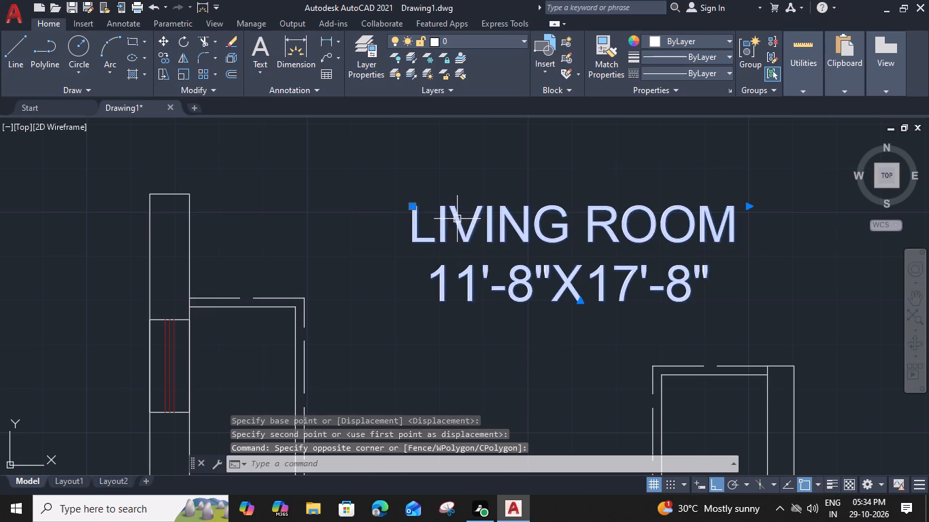
double_click(457, 218)
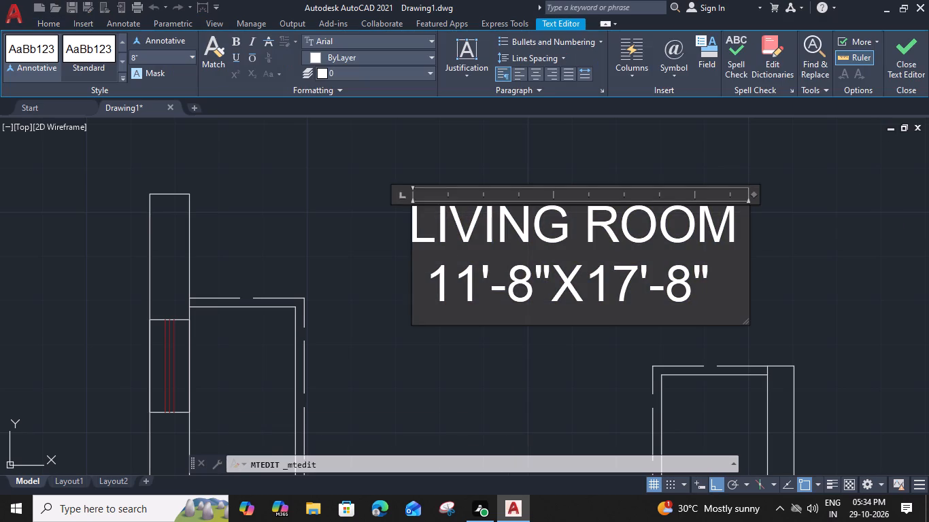
drag(734, 228, 406, 230)
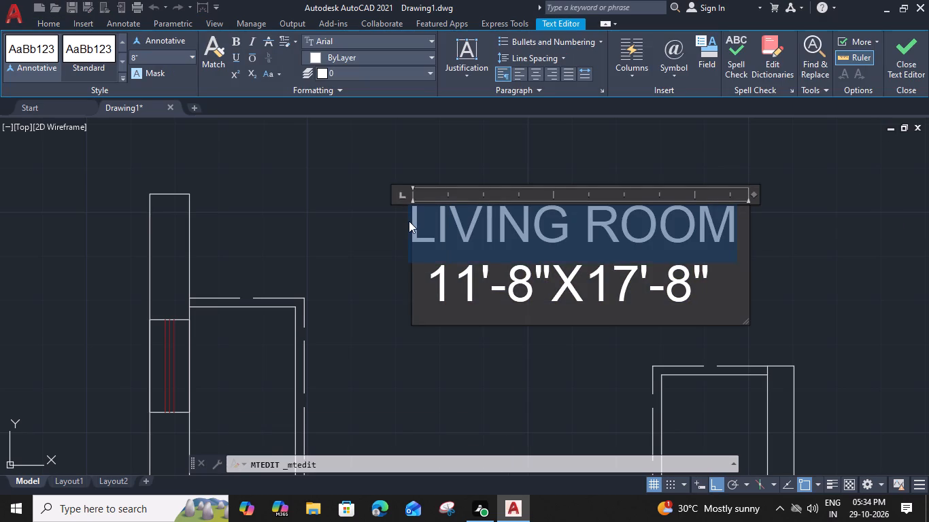
text(KITCHEN)
Remove the indent from the KITCHEN label's second line and change the size to 16'-5"X12'-0".
click(433, 291)
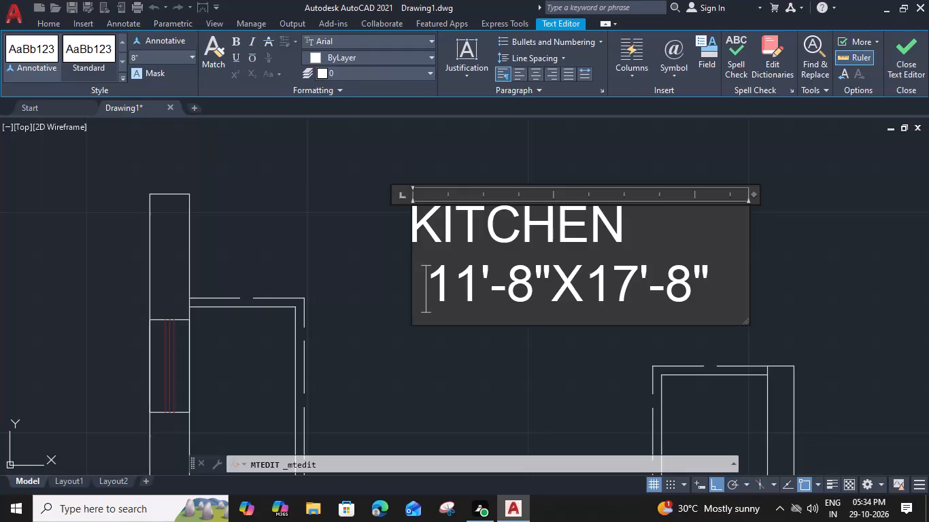
key(BackSpace)
key(BackSpace)
key(space)
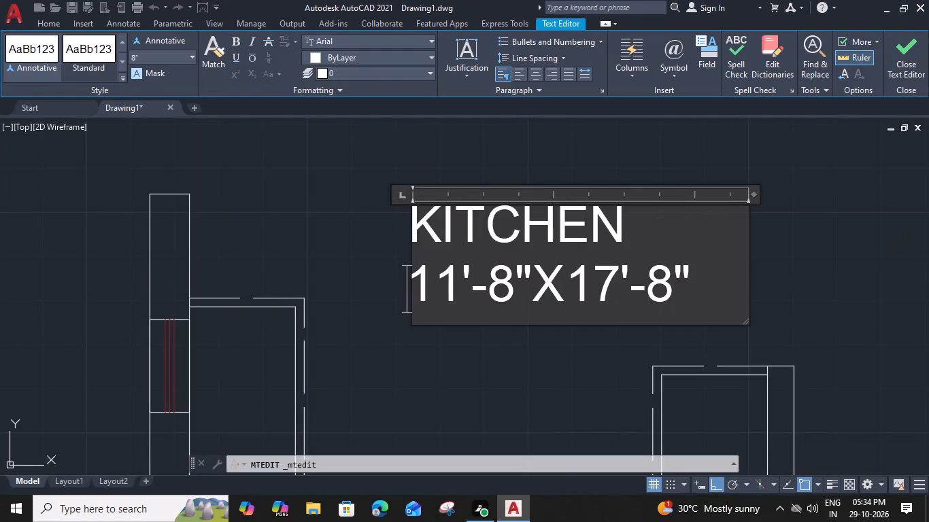
drag(444, 284, 455, 287)
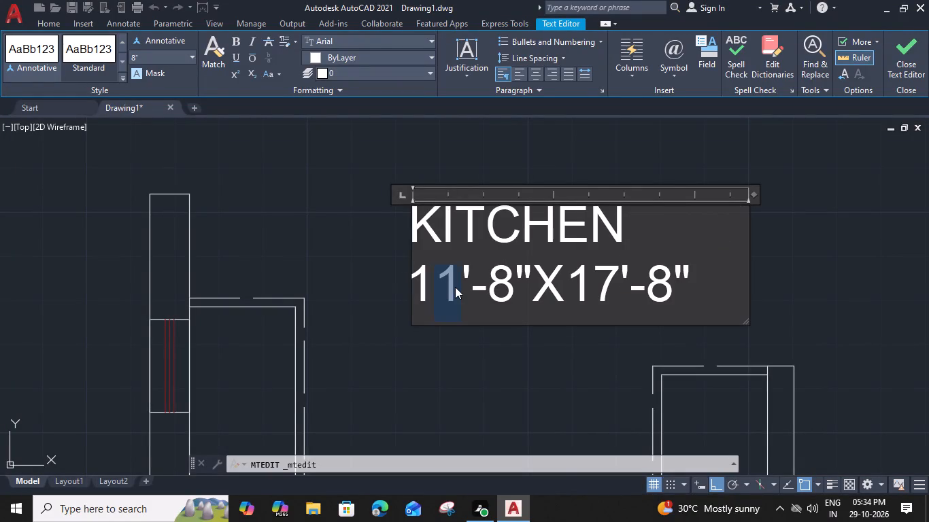
key(6)
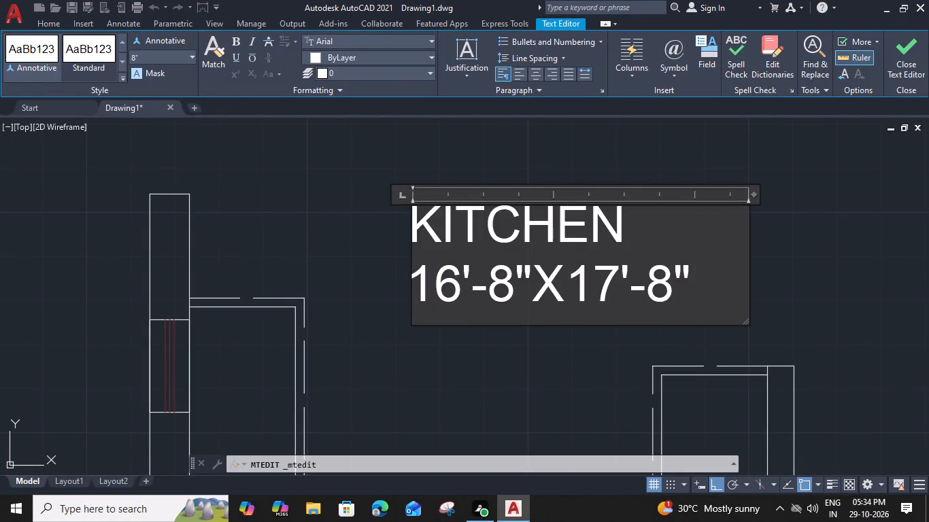
drag(495, 290, 509, 293)
key(5)
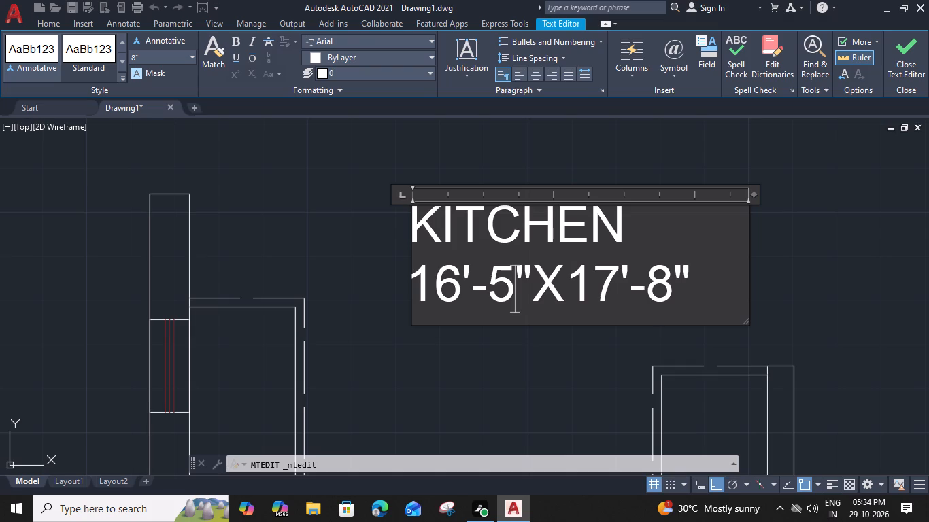
drag(592, 291, 622, 292)
key(3)
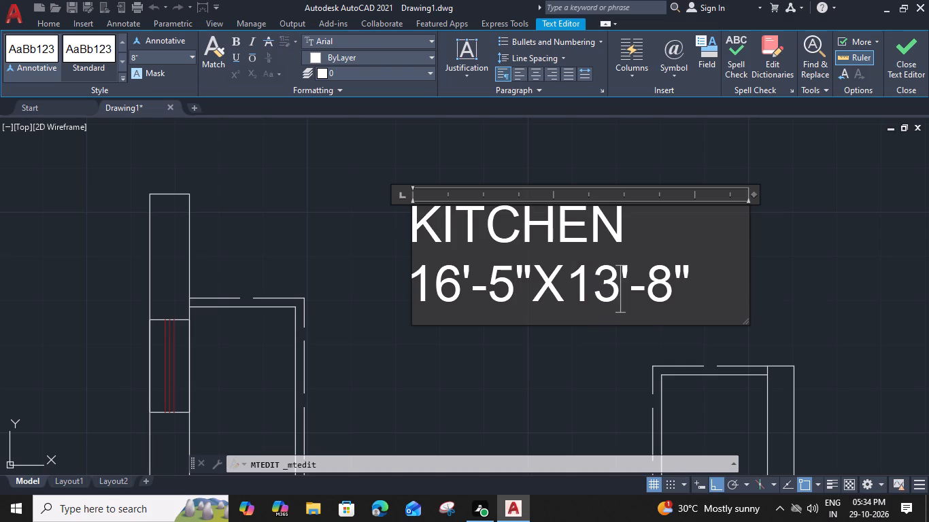
key(BackSpace)
key(2)
drag(671, 273, 656, 273)
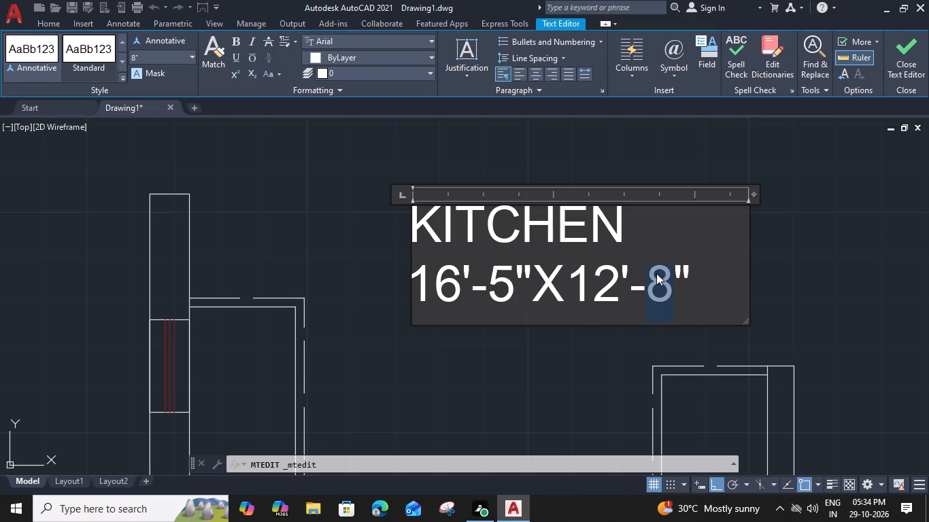
key(0)
Indent the KITCHEN name by two spaces to centre it over the size, and narrow the text box to fit.
click(412, 226)
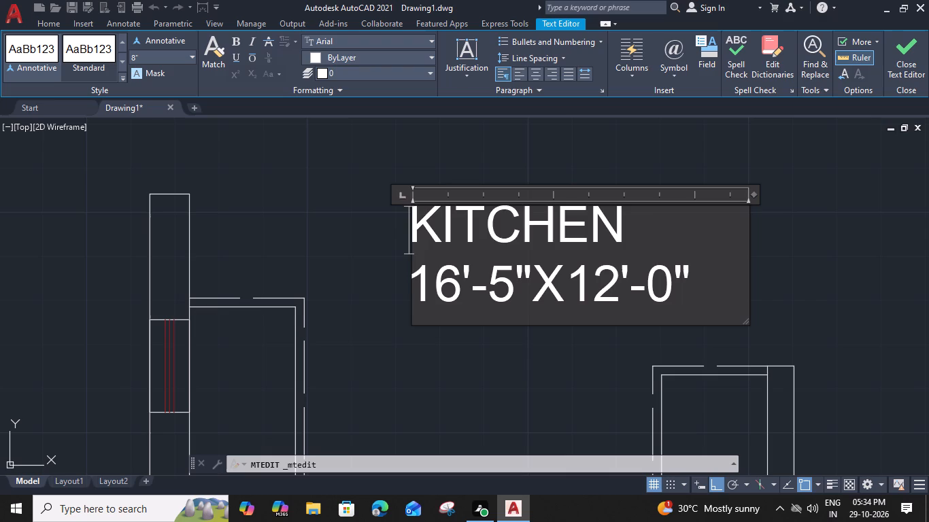
key(space)
key(space)
drag(756, 194, 755, 194)
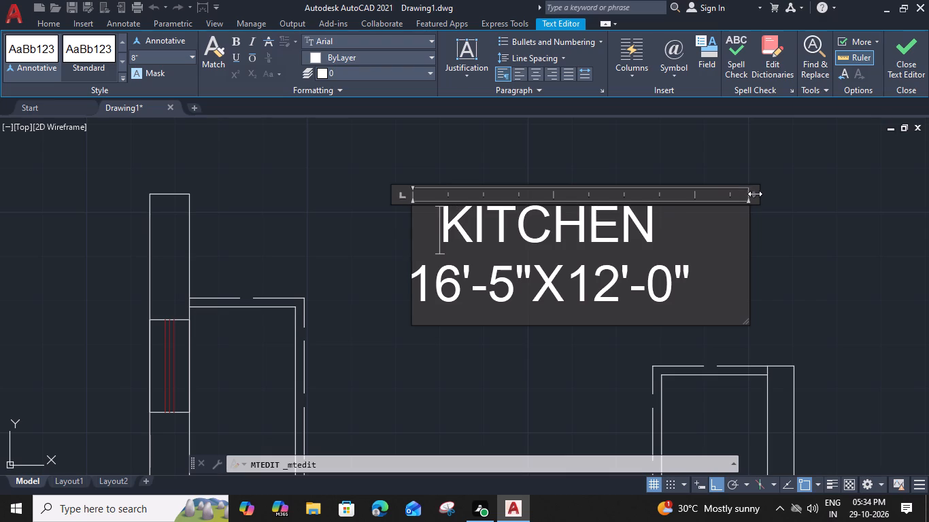
drag(755, 194, 696, 199)
click(737, 264)
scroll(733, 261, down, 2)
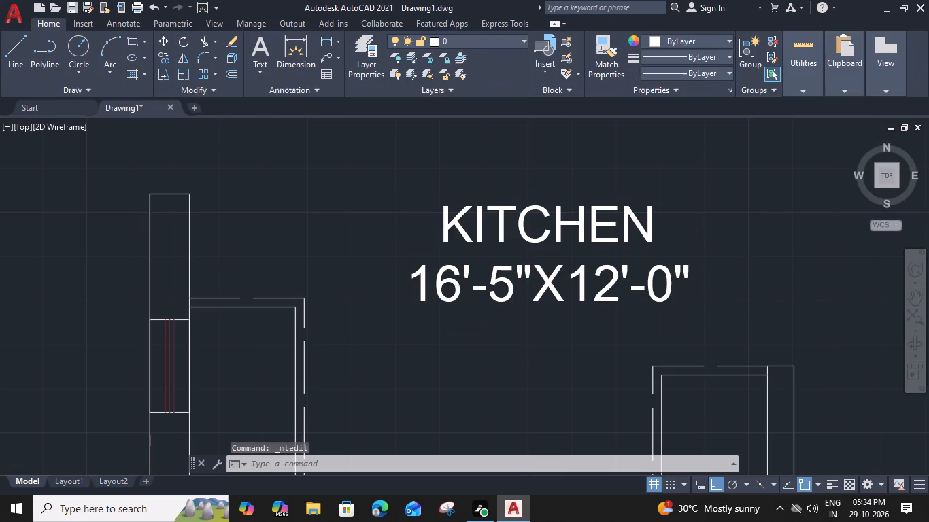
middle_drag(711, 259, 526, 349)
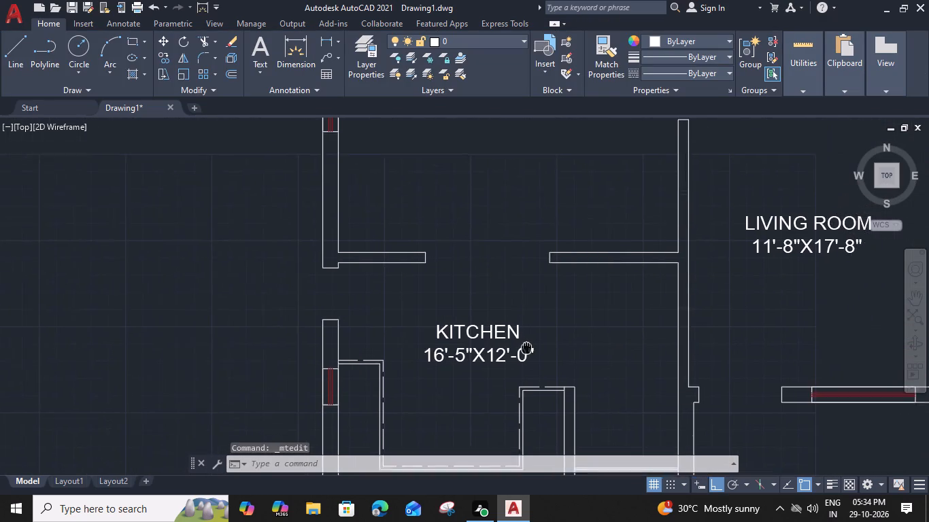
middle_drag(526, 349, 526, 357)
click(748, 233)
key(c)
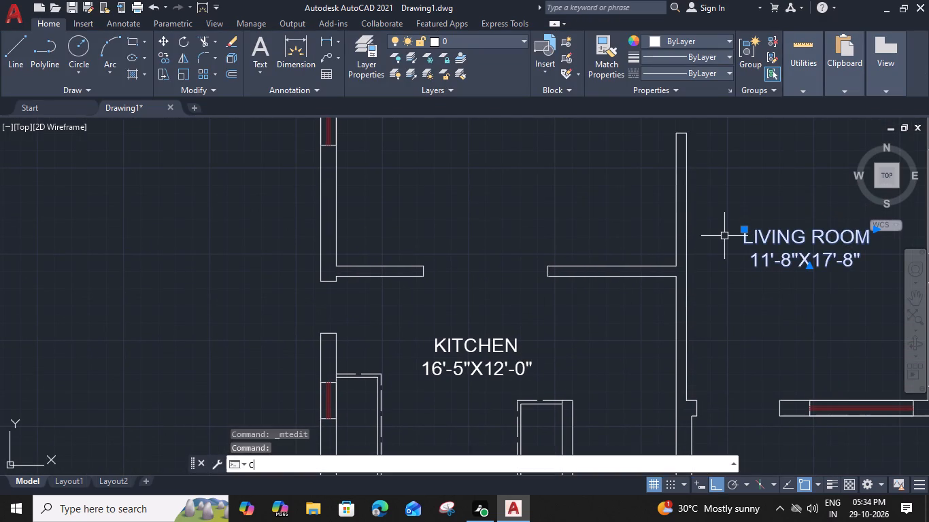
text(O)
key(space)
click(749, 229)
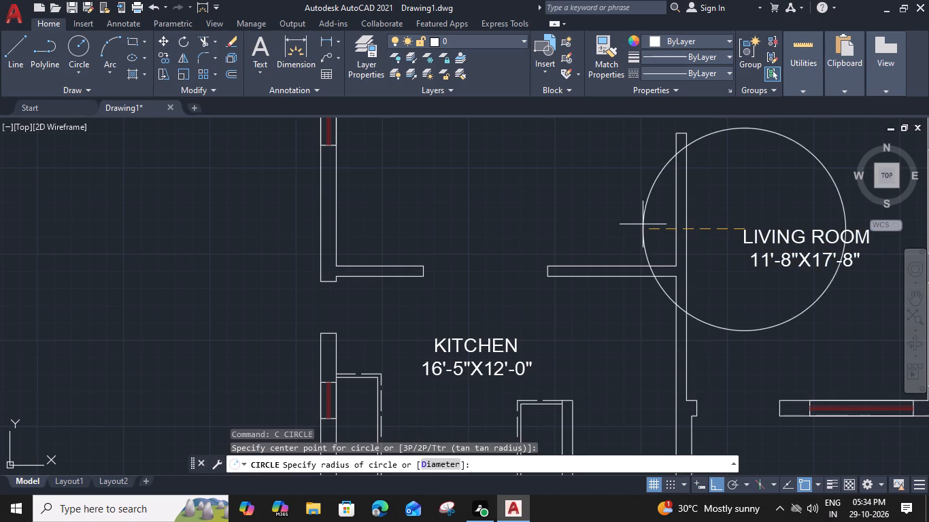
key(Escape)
Copy the LIVING ROOM label straight across into the room directly above the kitchen.
click(746, 239)
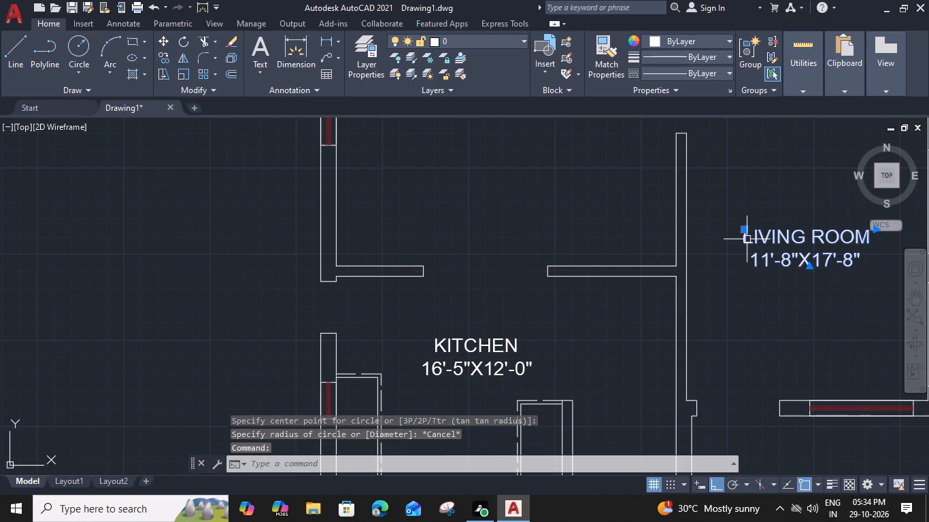
key(c)
text(O)
key(space)
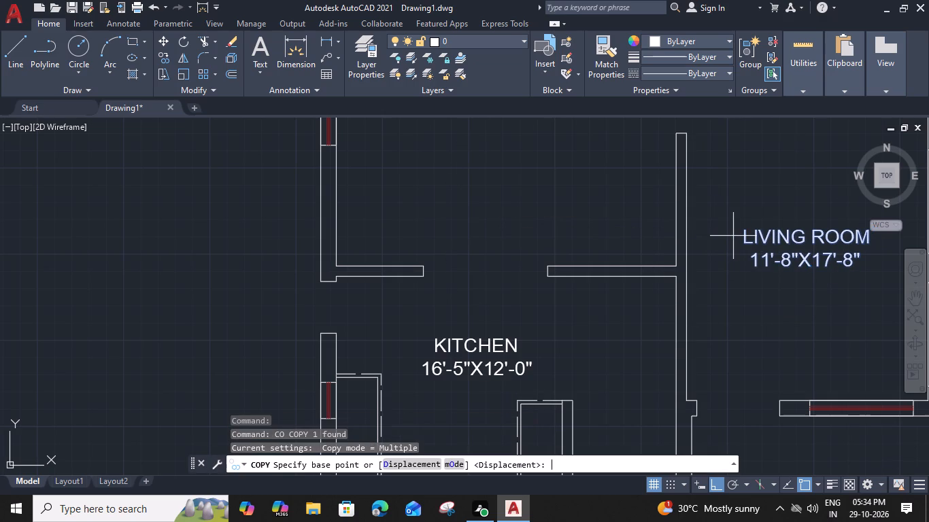
drag(747, 231, 711, 230)
click(432, 194)
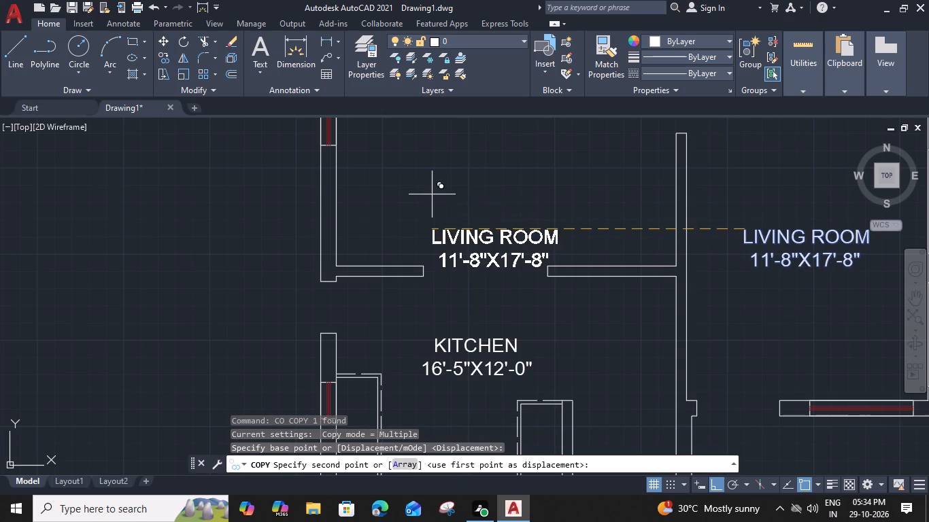
key(Escape)
Move the copied LIVING ROOM label straight up, clear of the wall opening and into the upper part of the room above the kitchen.
click(448, 228)
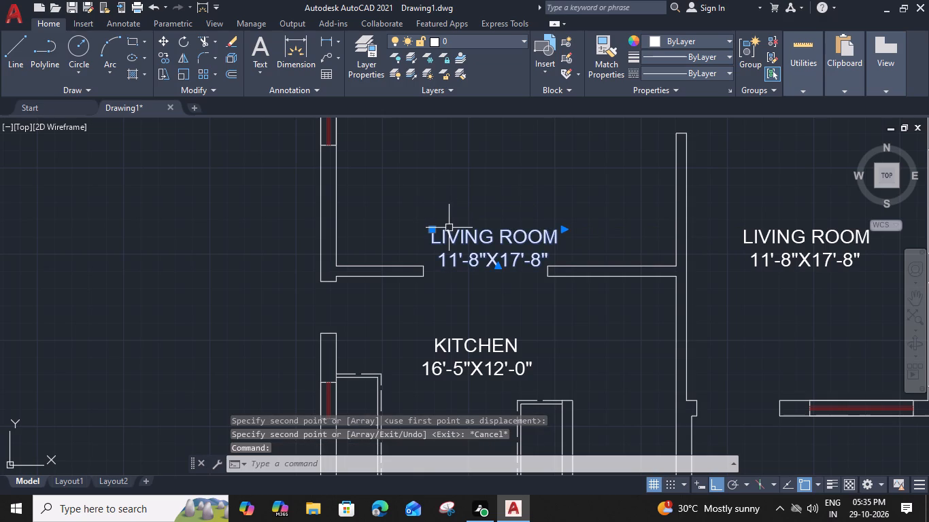
text(M)
key(space)
click(430, 227)
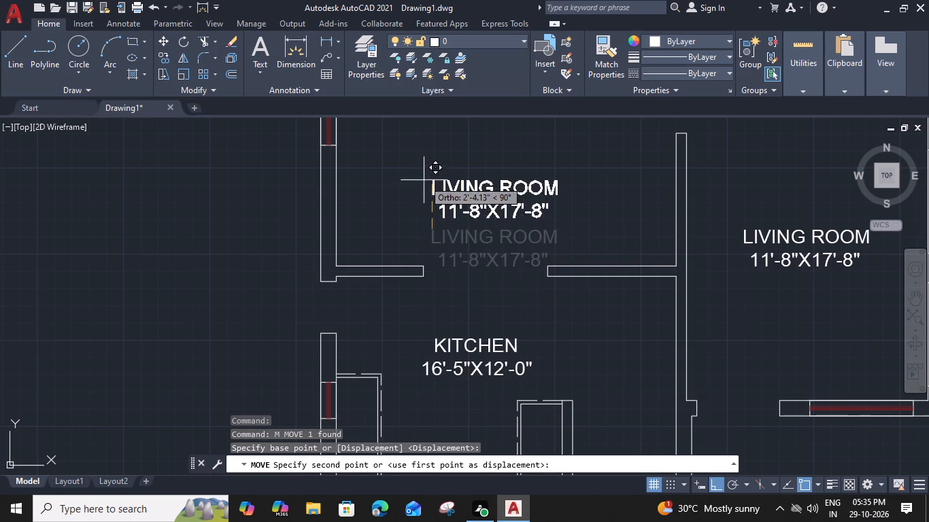
middle_drag(424, 181, 409, 304)
scroll(405, 223, down, 1)
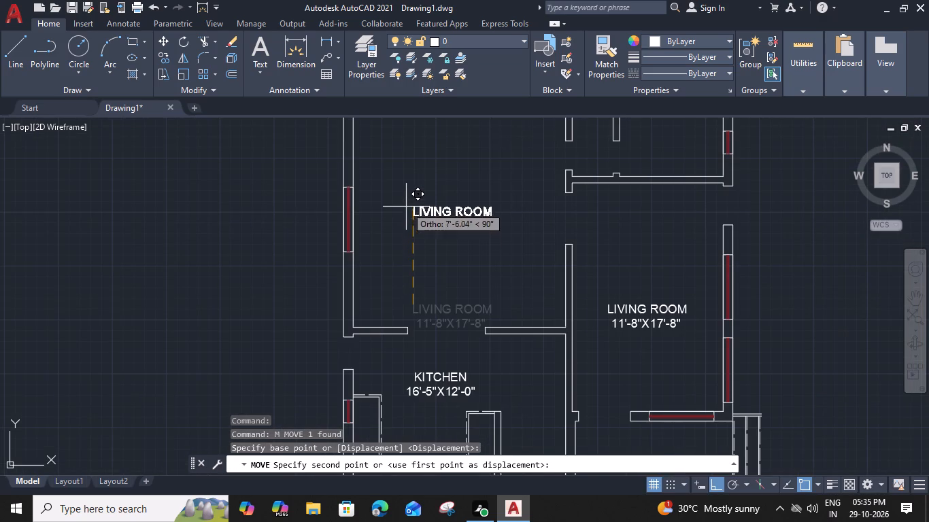
click(404, 189)
key(Escape)
Change the size in the label of the room above the kitchen to 12'-11"X16'-8".
double_click(447, 202)
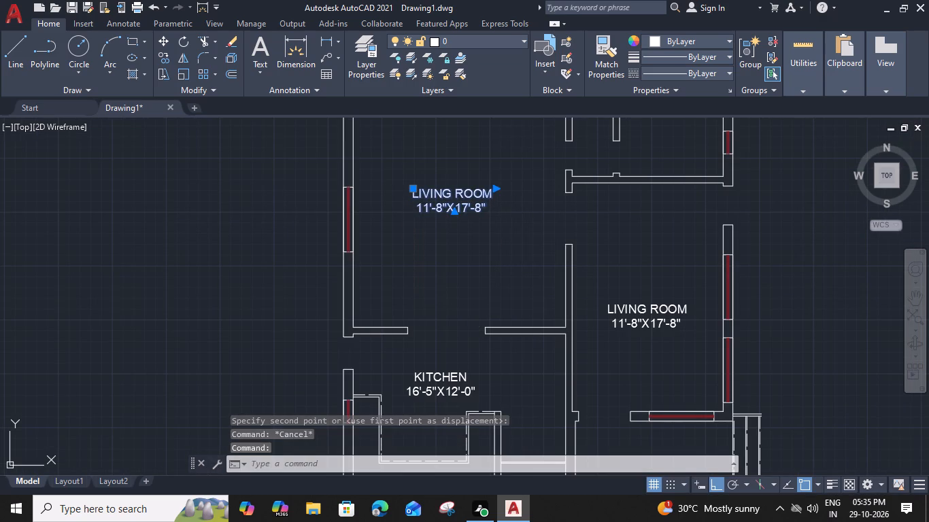
scroll(460, 196, up, 2)
drag(380, 224, 379, 224)
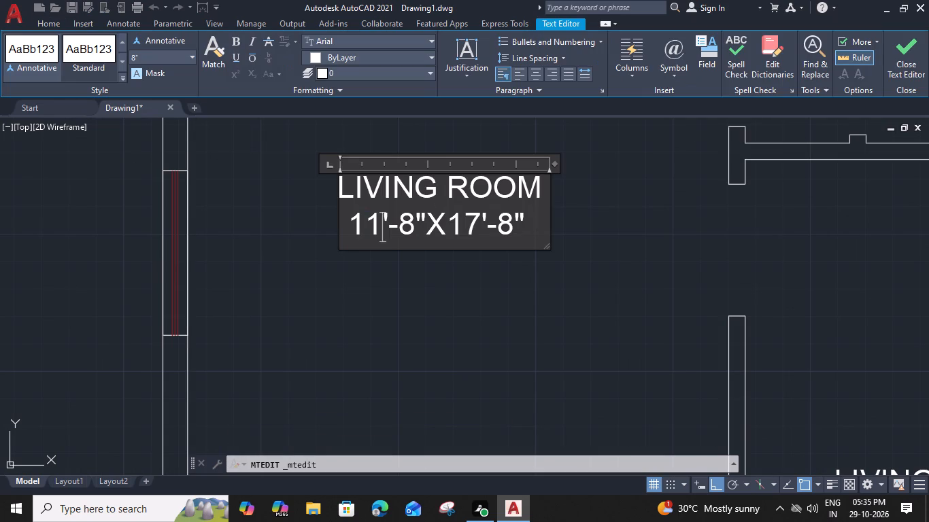
drag(379, 224, 371, 224)
key(2)
drag(407, 227, 413, 228)
key(1)
key(1)
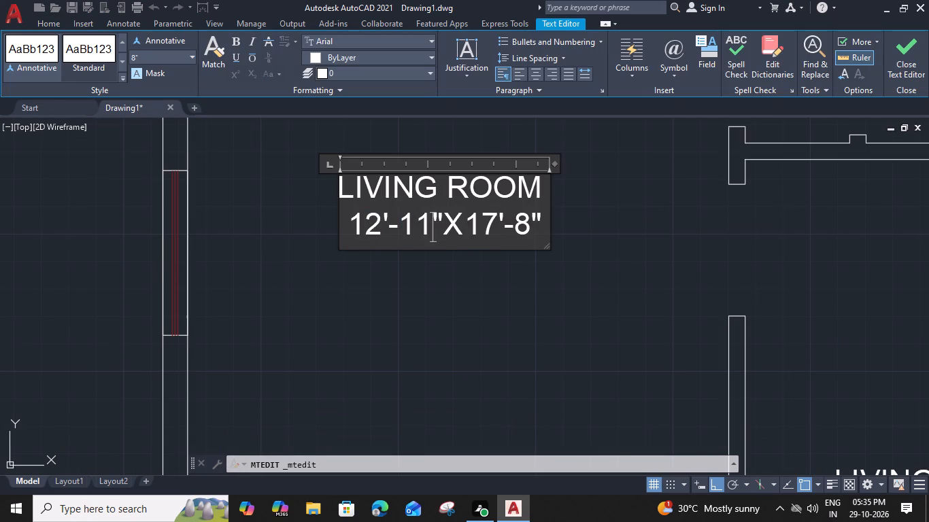
click(488, 222)
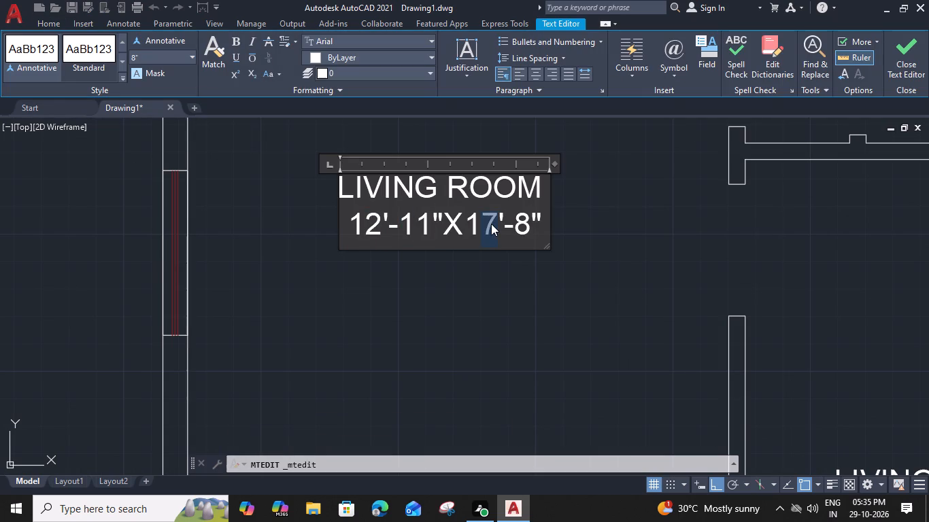
key(6)
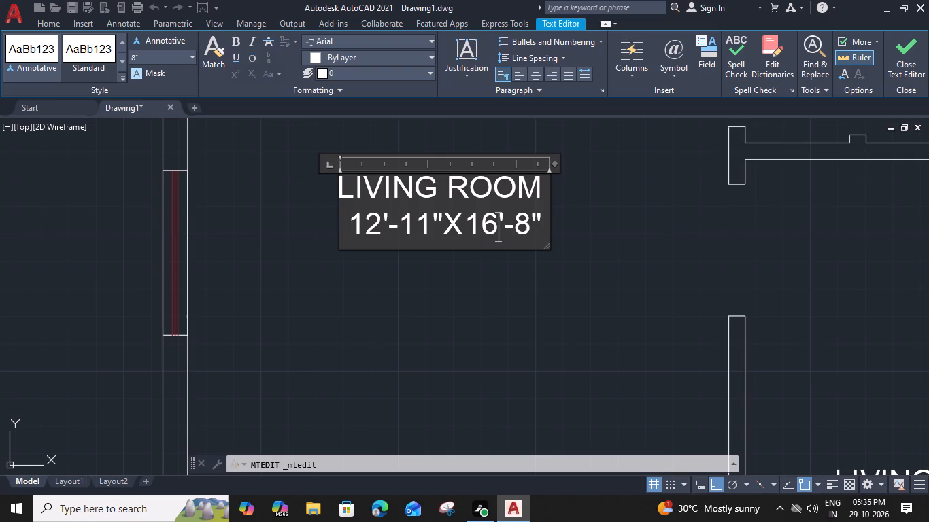
Rename the label above the kitchen LIVING/DINING and widen its text box slightly to fit.
drag(545, 187, 434, 187)
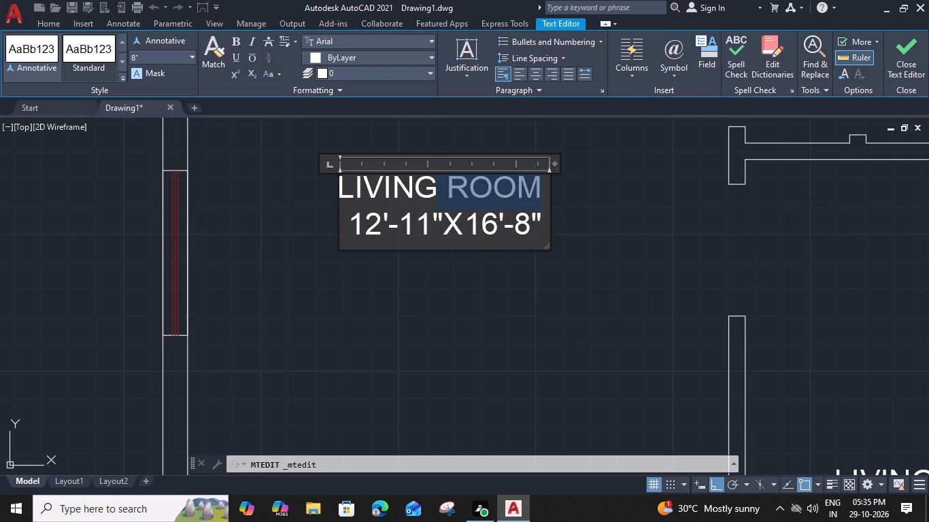
key(slash)
text(DINING)
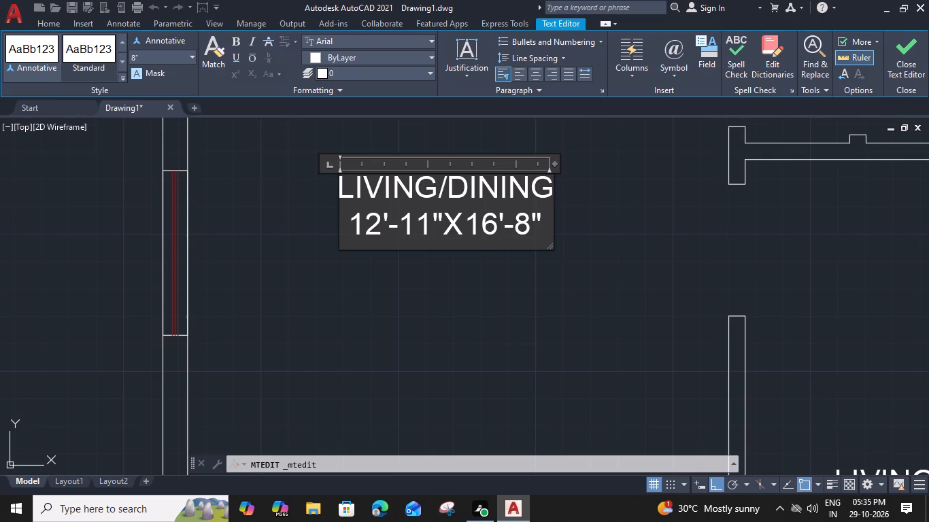
drag(554, 167, 560, 167)
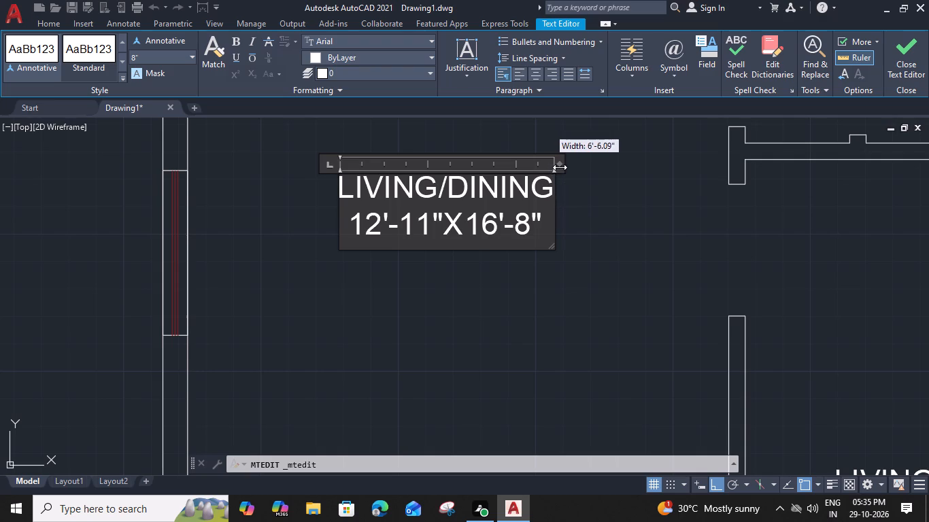
drag(560, 167, 561, 167)
click(576, 253)
Copy the LIVING/DINING label into the small top-left room beside the bedroom, placing it at the midpoint of that room's outer wall.
scroll(576, 253, down, 2)
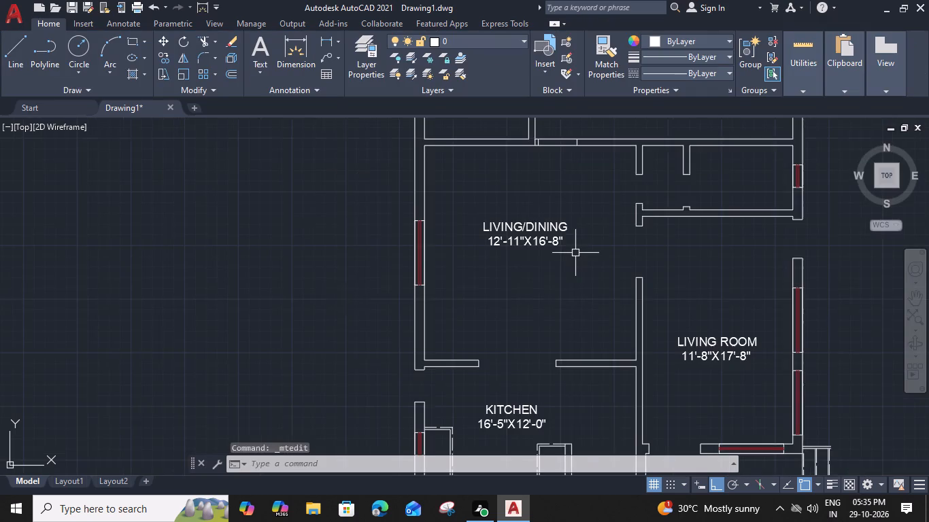
middle_drag(543, 261, 414, 289)
click(357, 253)
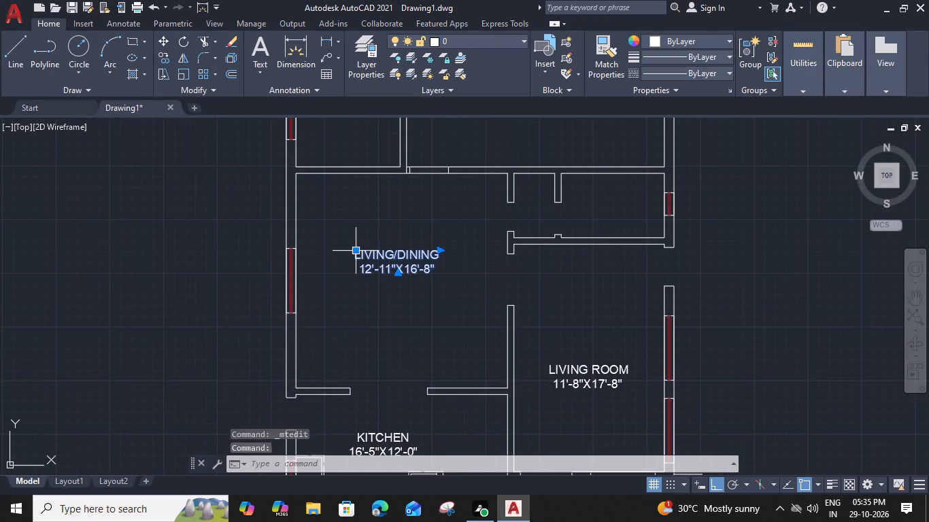
text(CO)
key(space)
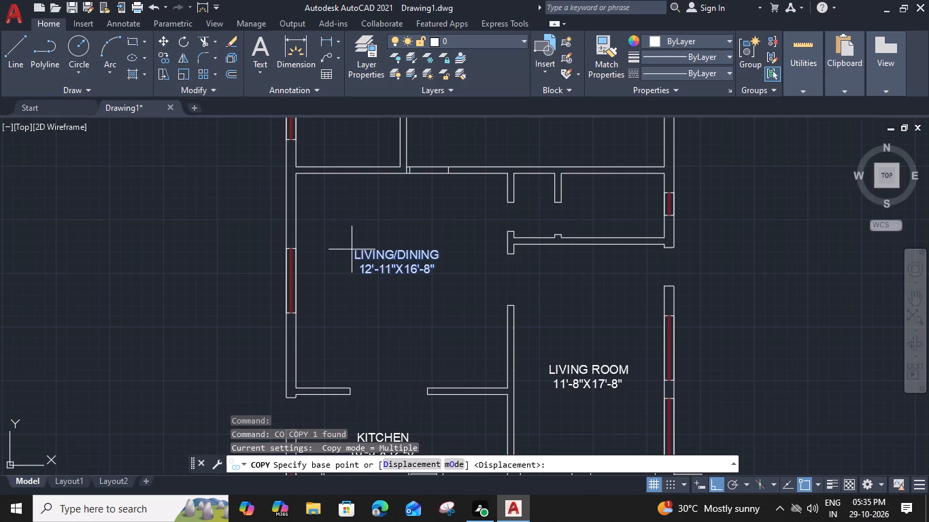
click(356, 253)
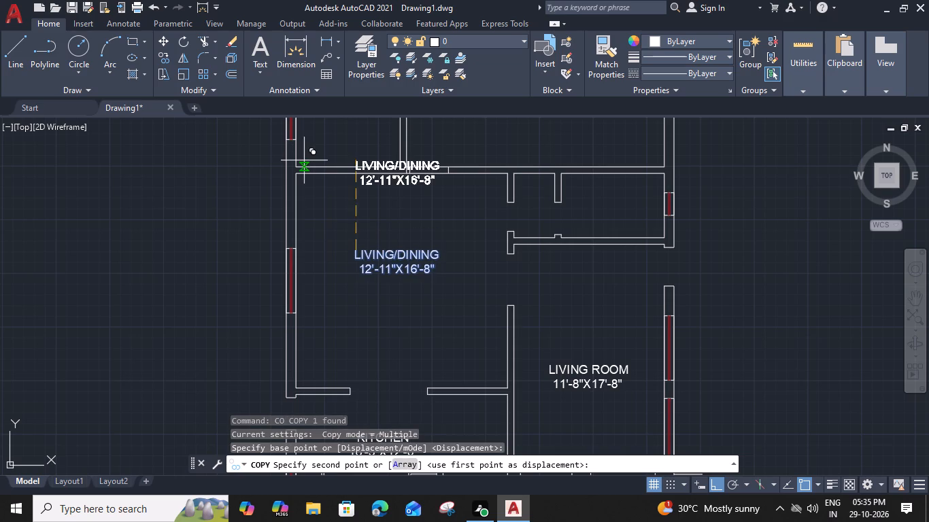
middle_drag(304, 160, 462, 347)
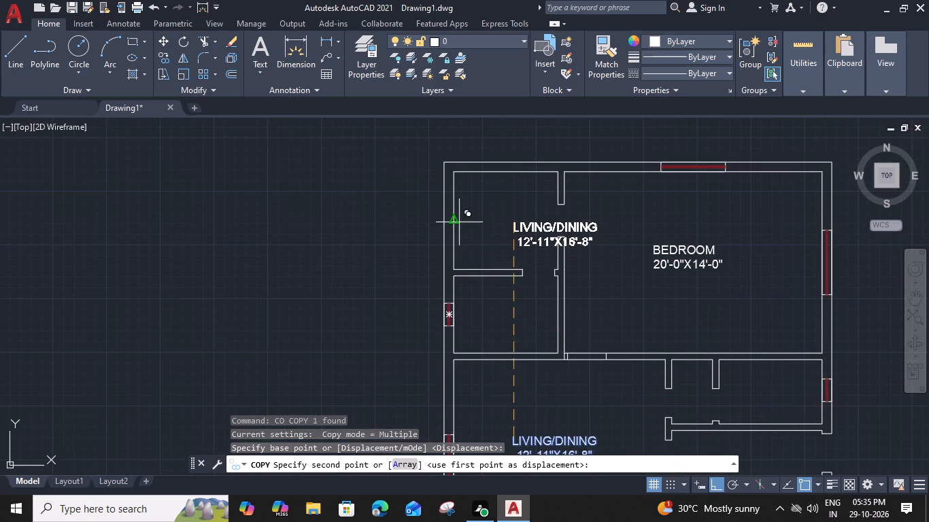
click(455, 219)
key(Escape)
Change the size in the top-left room's copied label to 8'-1"X7'-7".
double_click(513, 220)
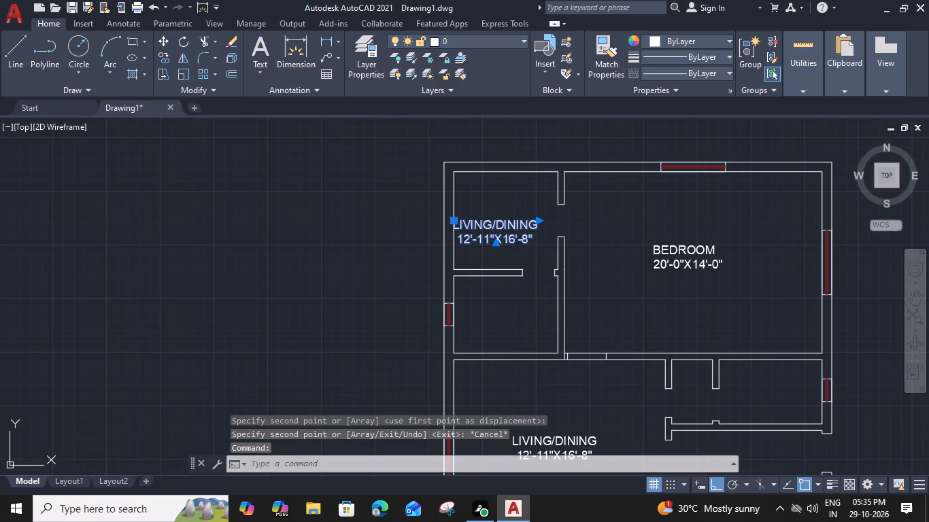
scroll(536, 226, up, 1)
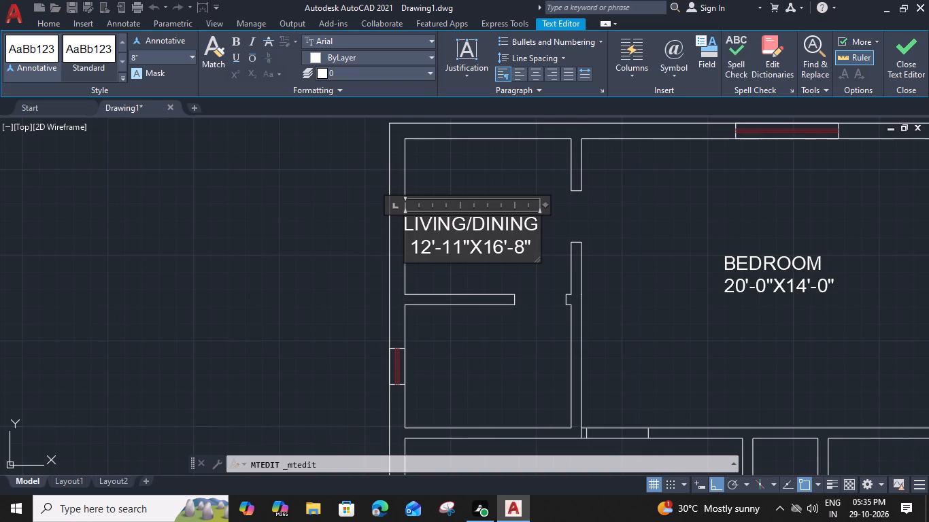
drag(428, 247, 414, 246)
key(8)
scroll(443, 248, up, 1)
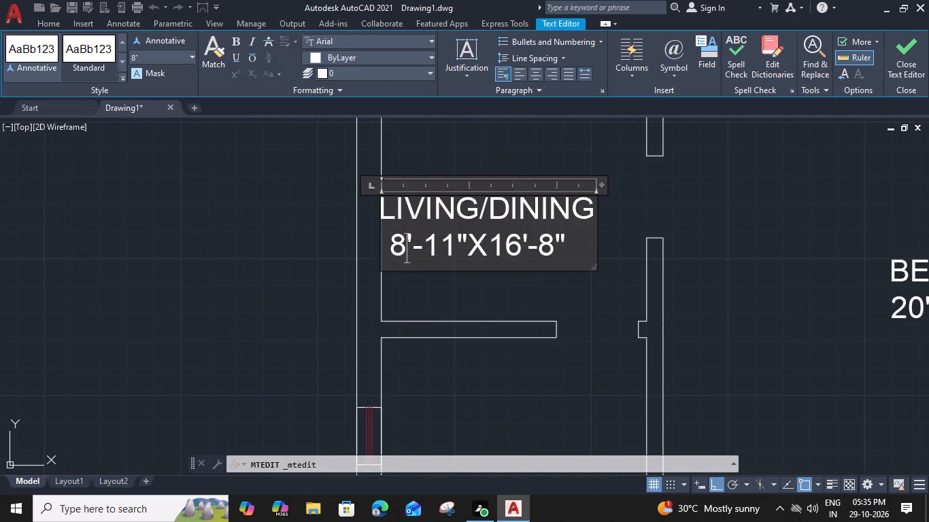
drag(441, 247, 452, 247)
key(BackSpace)
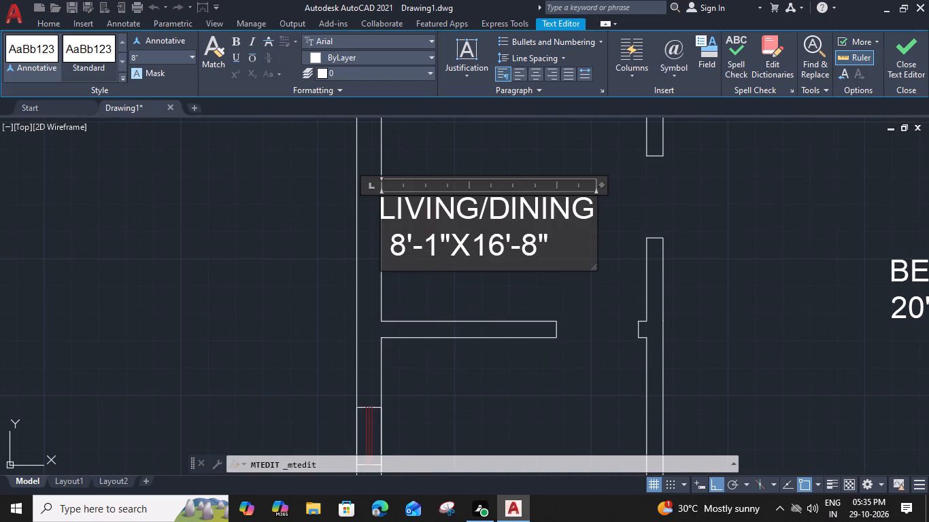
drag(474, 243, 503, 251)
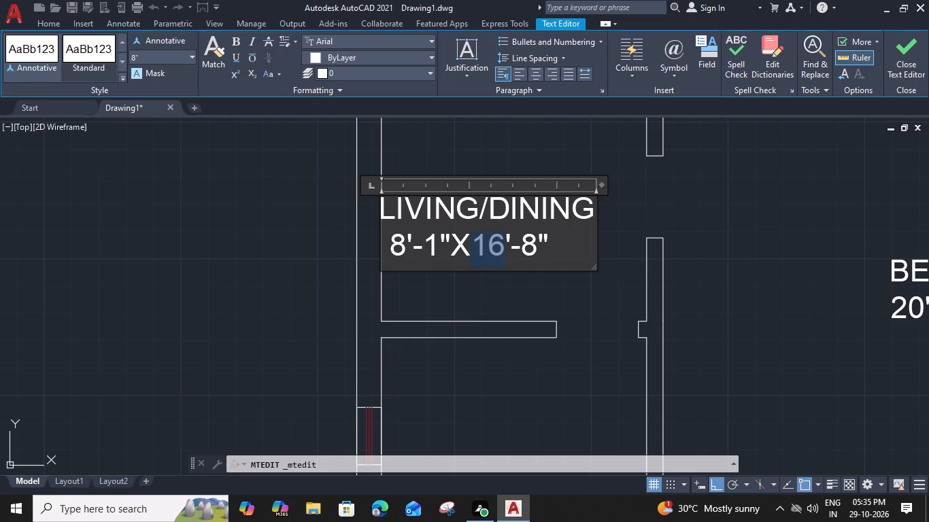
drag(503, 251, 503, 251)
key(7)
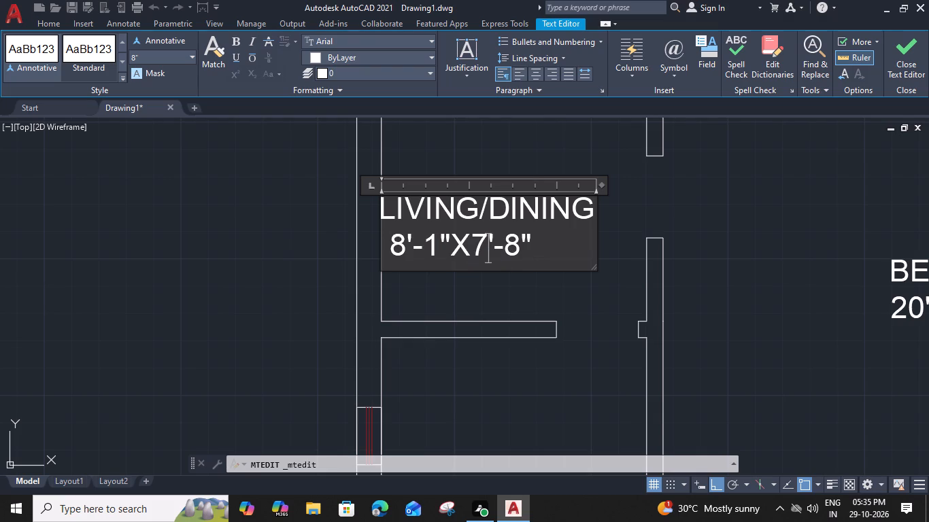
drag(505, 244, 516, 247)
key(7)
Replace the name in the top-left room's copied label with DRESS AREA.
drag(592, 206, 380, 209)
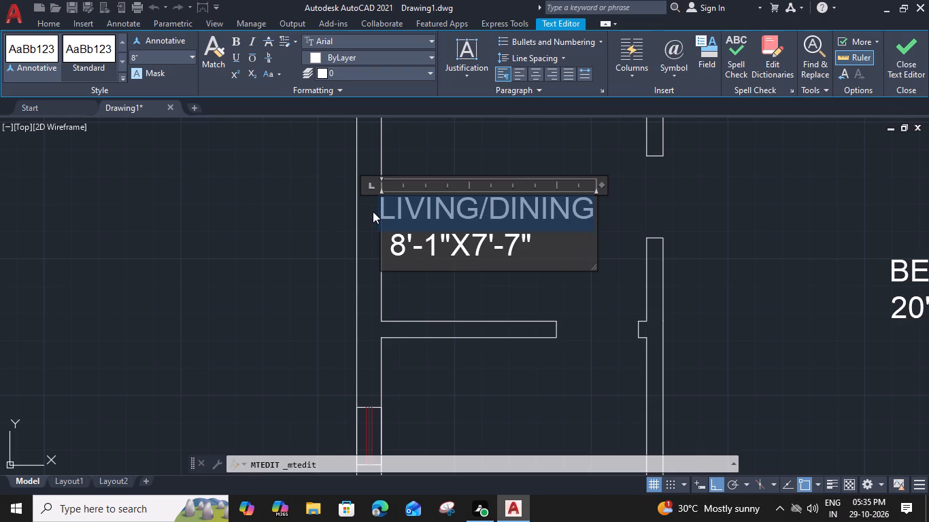
text(DRE)
text(SS)
key(space)
text(AREA)
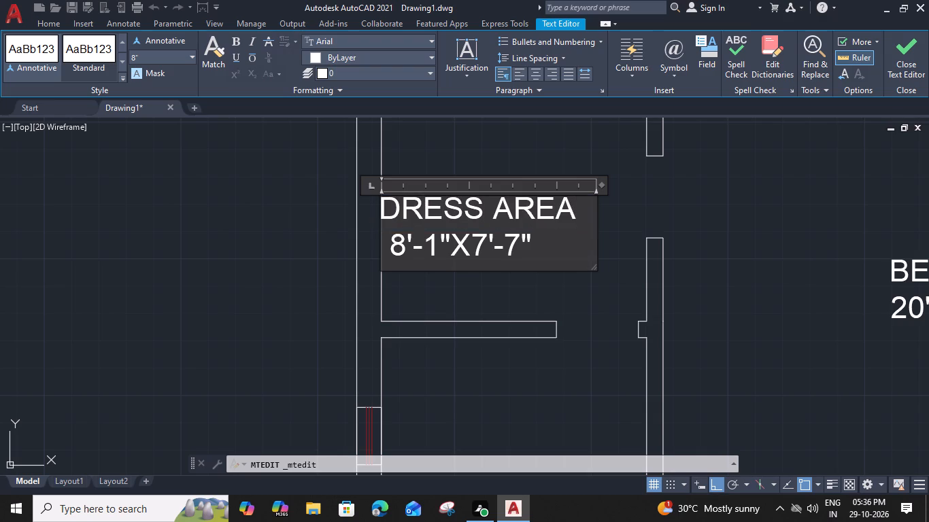
Indent the DRESS AREA label's size by two more spaces to centre it under the name, and narrow the text box to fit.
click(395, 247)
key(space)
key(space)
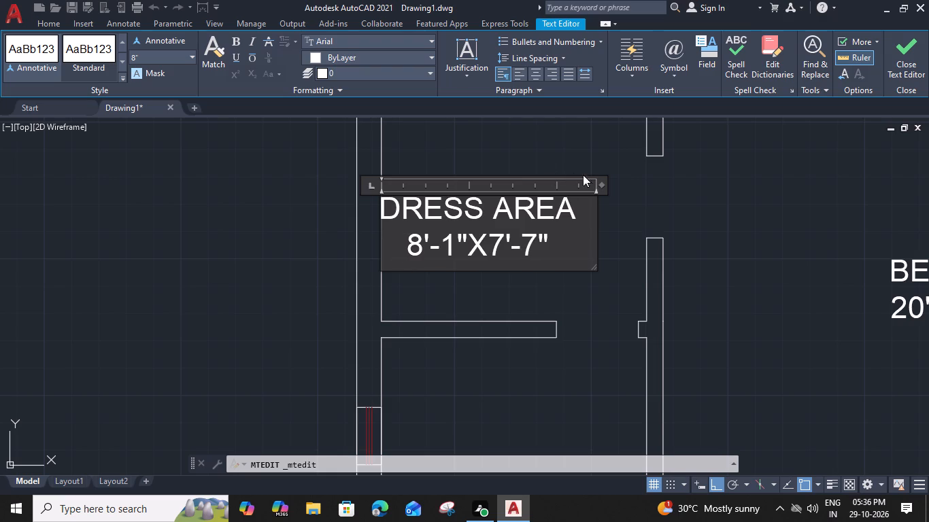
drag(600, 184, 586, 185)
click(618, 242)
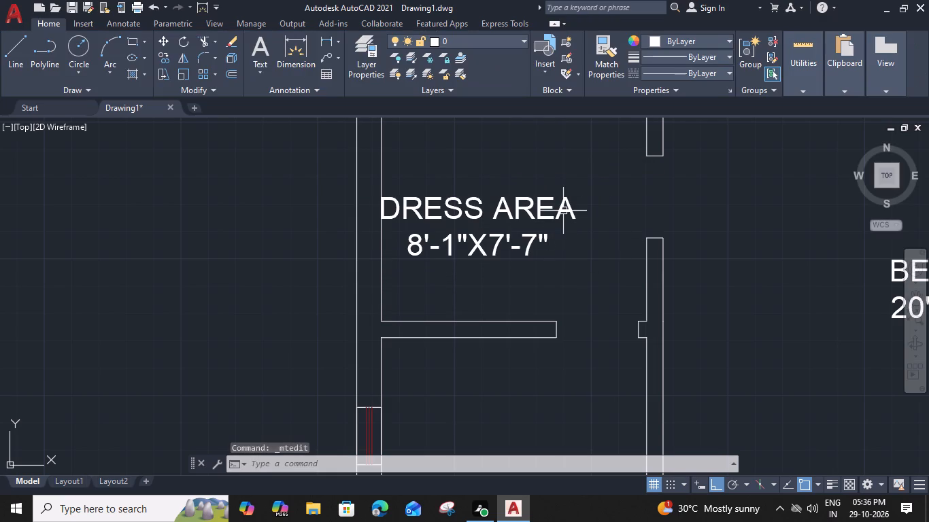
Move the DRESS AREA label horizontally off the outer wall, towards the middle of its room.
click(563, 211)
text(M)
key(space)
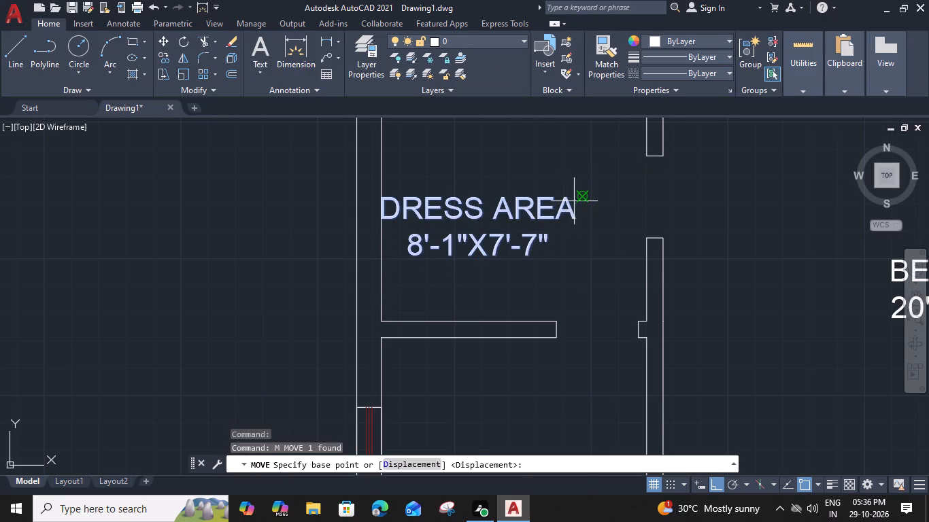
click(579, 198)
click(615, 197)
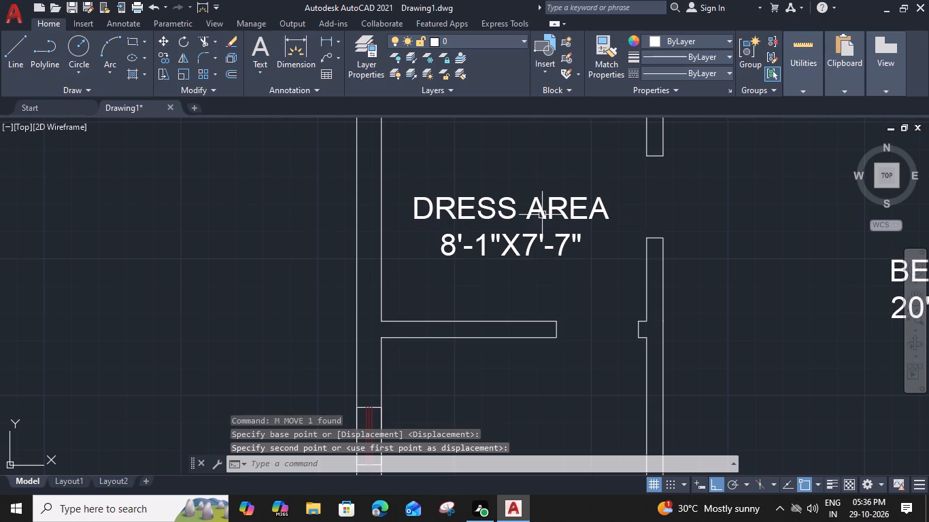
Set the text height of the whole DRESS AREA label to 5" and narrow its text box to fit.
double_click(542, 215)
drag(590, 239, 587, 241)
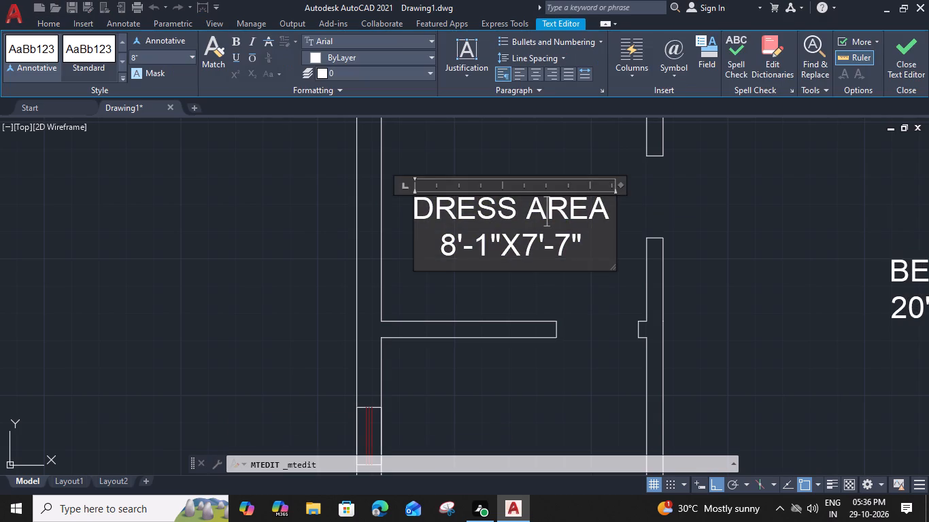
drag(587, 241, 406, 190)
click(148, 52)
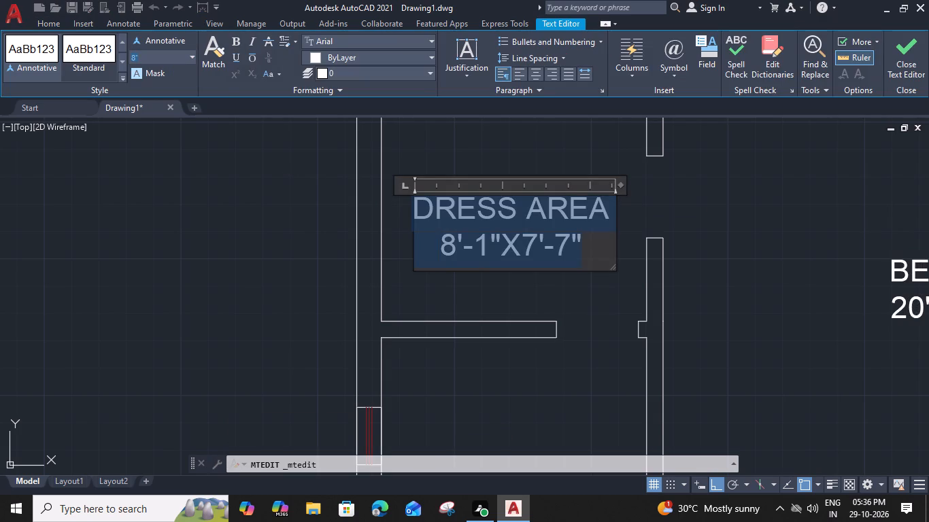
text(5")
key(Return)
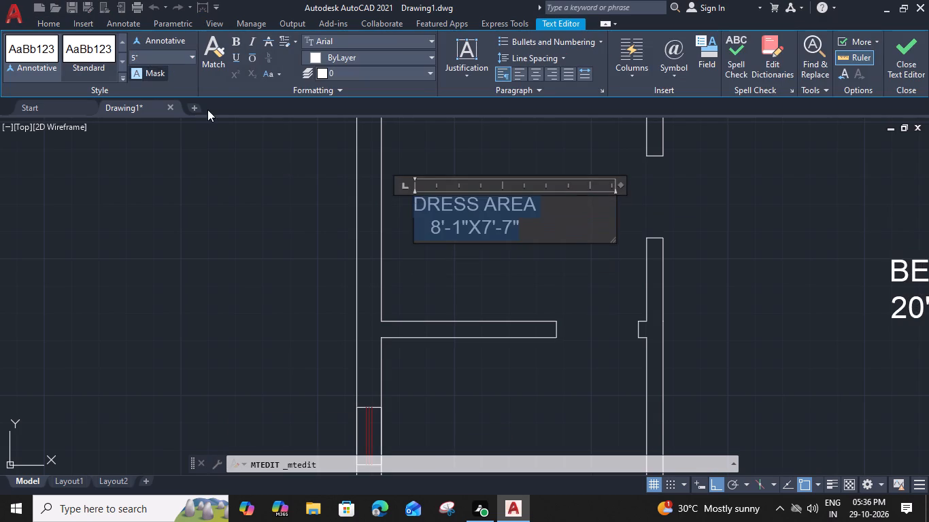
drag(621, 185, 545, 186)
click(573, 249)
Copy the DRESS AREA label into the room directly below, aligning it with the midpoint of that room's window.
click(471, 224)
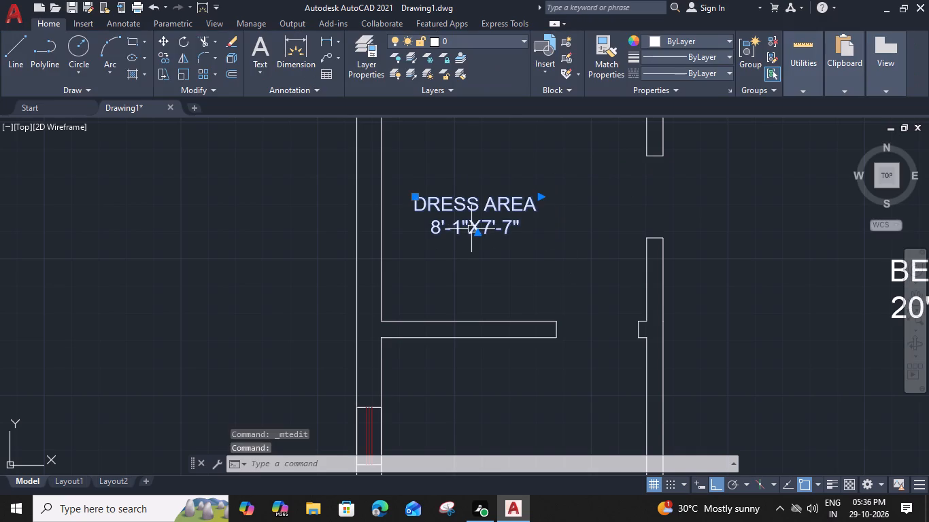
key(c)
text(O)
key(space)
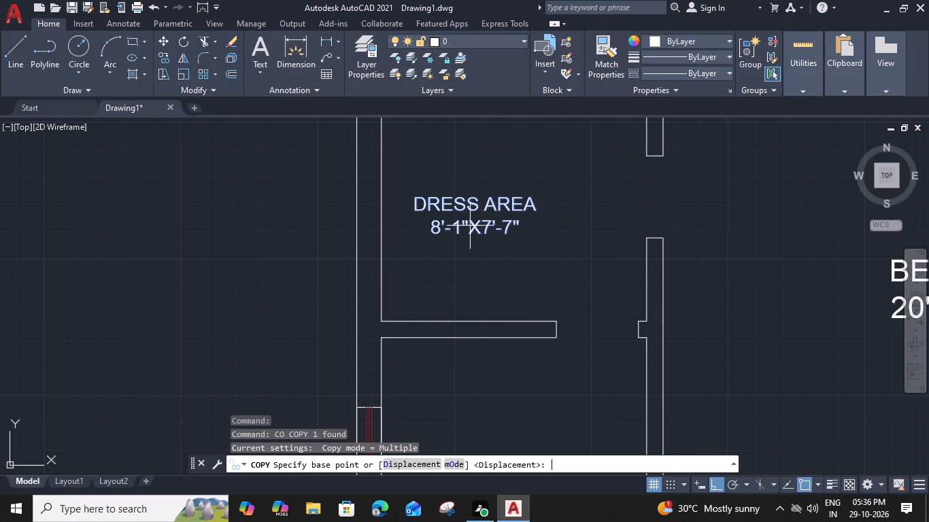
click(384, 198)
middle_drag(429, 341, 407, 171)
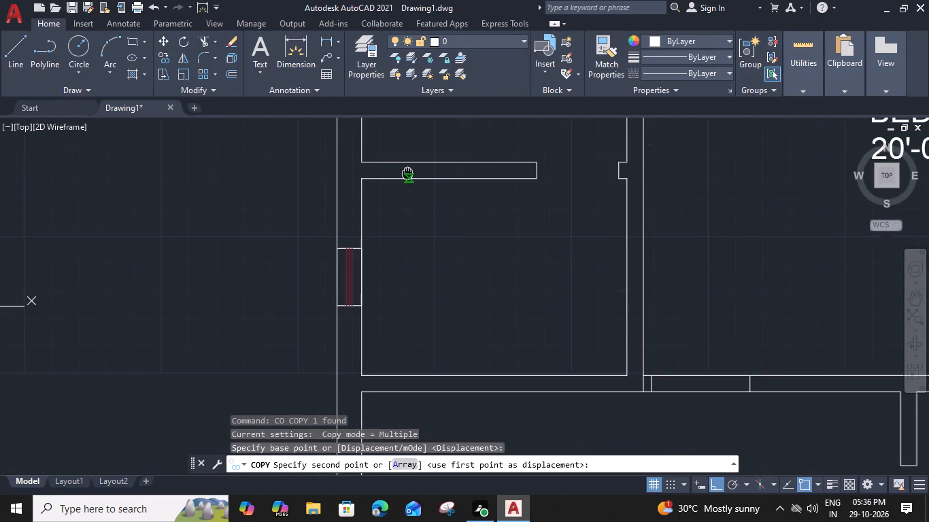
click(364, 266)
key(Escape)
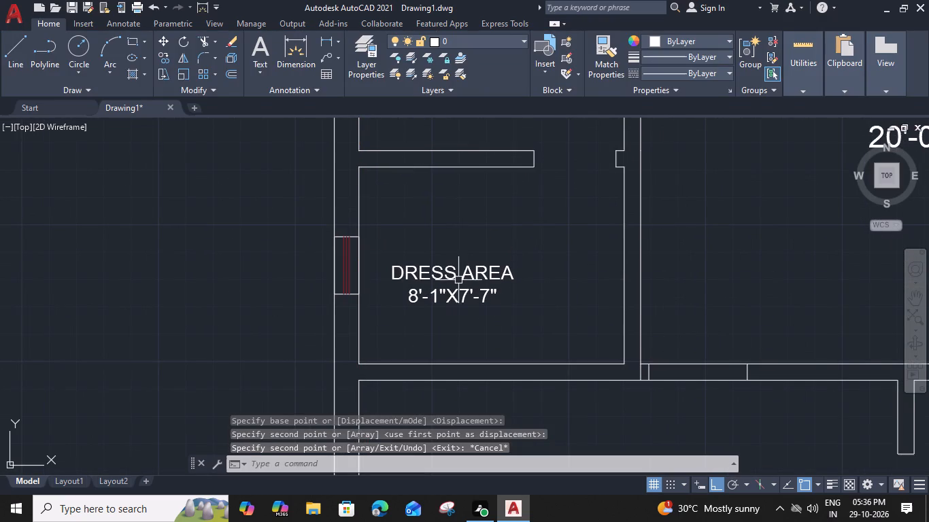
Widen the text box of the copied label in the lower room and replace its name with MASTER TOILET.
double_click(458, 273)
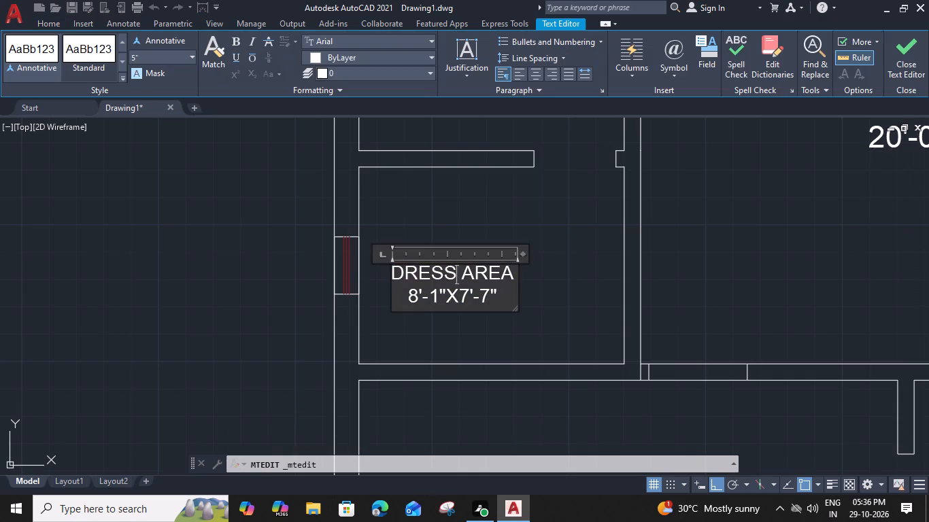
drag(522, 256, 547, 255)
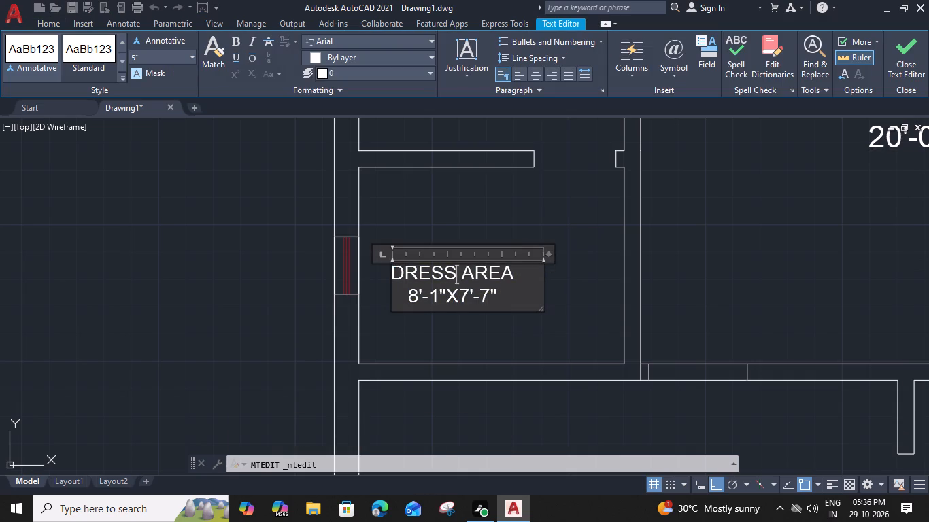
drag(515, 271, 352, 277)
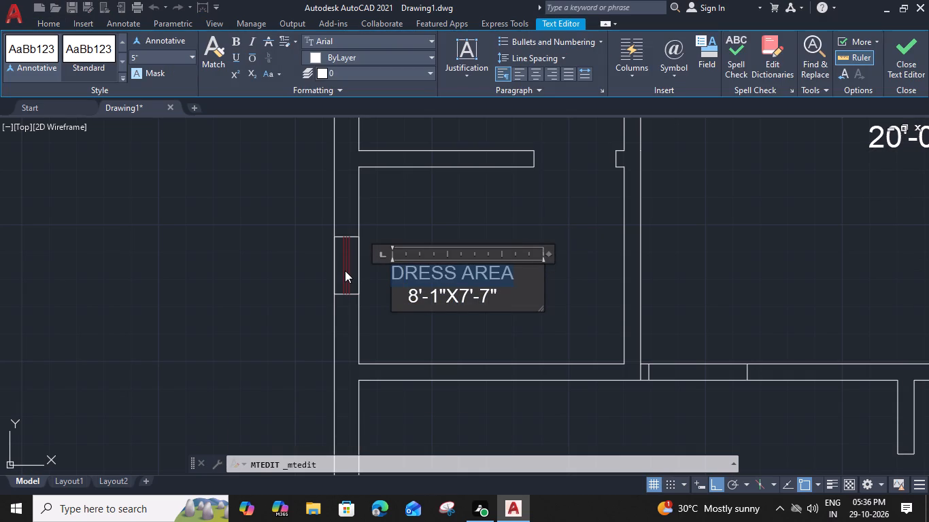
text(MASTER)
key(space)
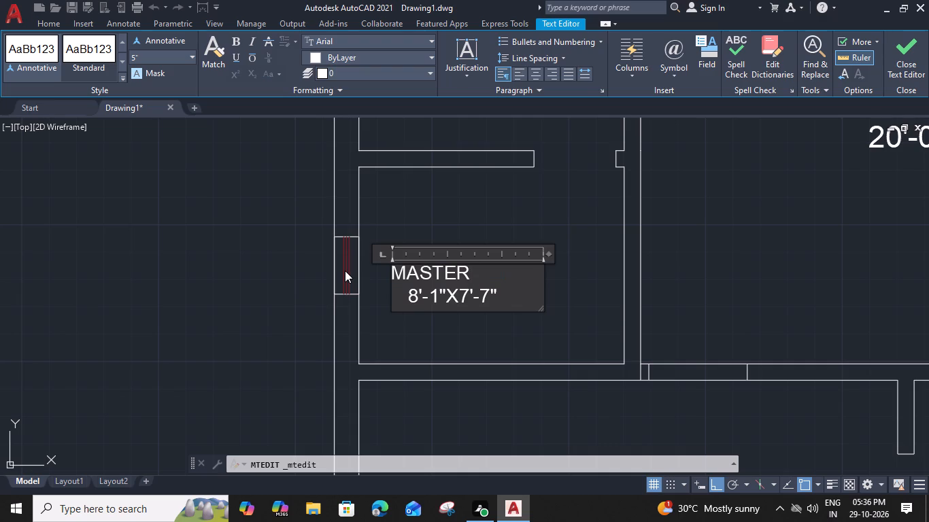
text(TO)
text(ILET)
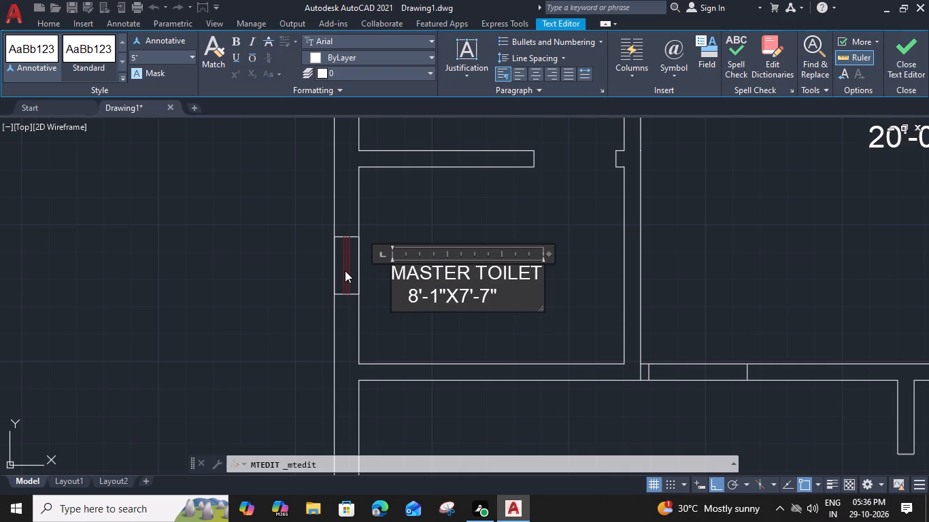
Change the size in the MASTER TOILET label to 8'-1"X6'-0".
scroll(490, 315, up, 1)
click(448, 288)
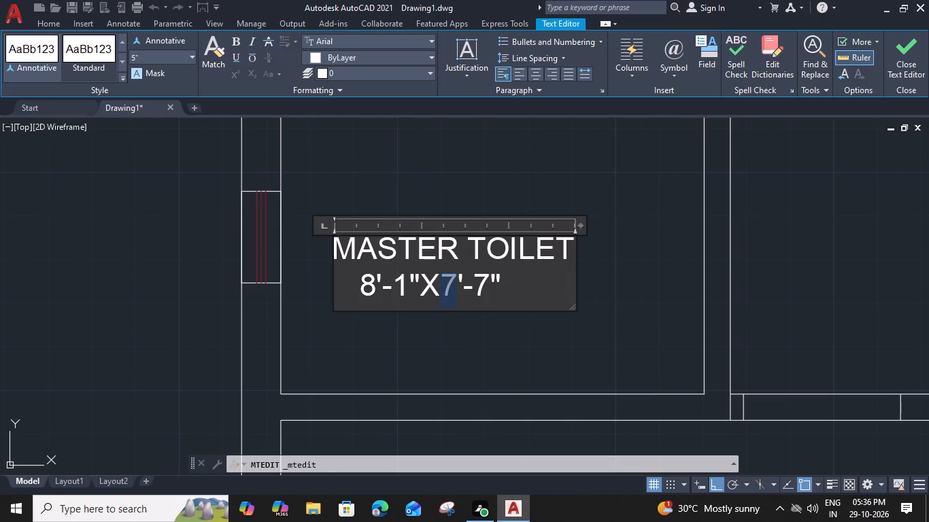
key(6)
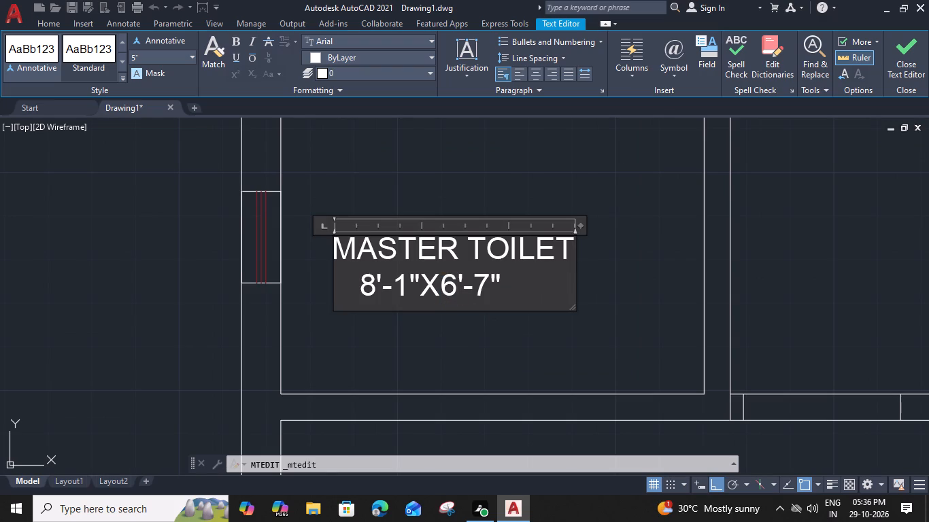
drag(477, 285, 487, 288)
key(0)
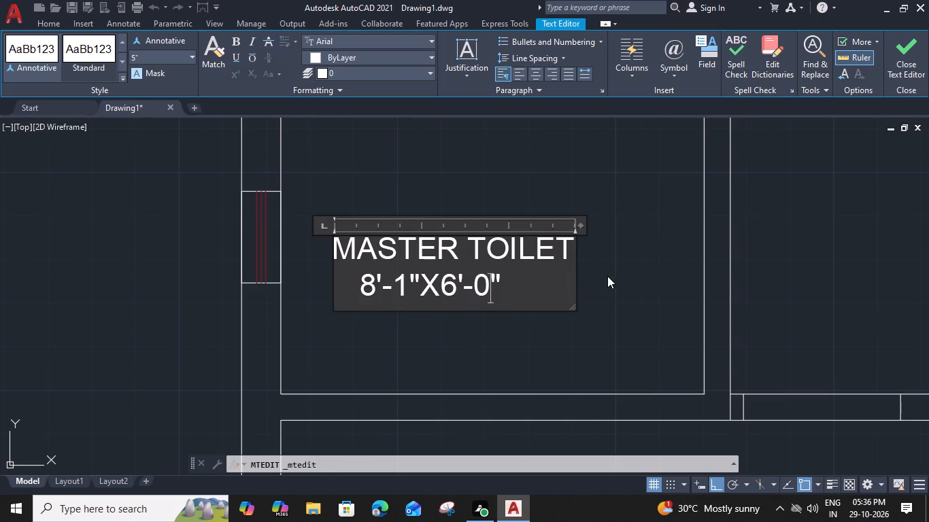
click(611, 275)
Copy the MASTER TOILET label from its window midpoint into the small room below the bedroom, placing it at the inner stub wall's lower corner.
scroll(534, 242, down, 2)
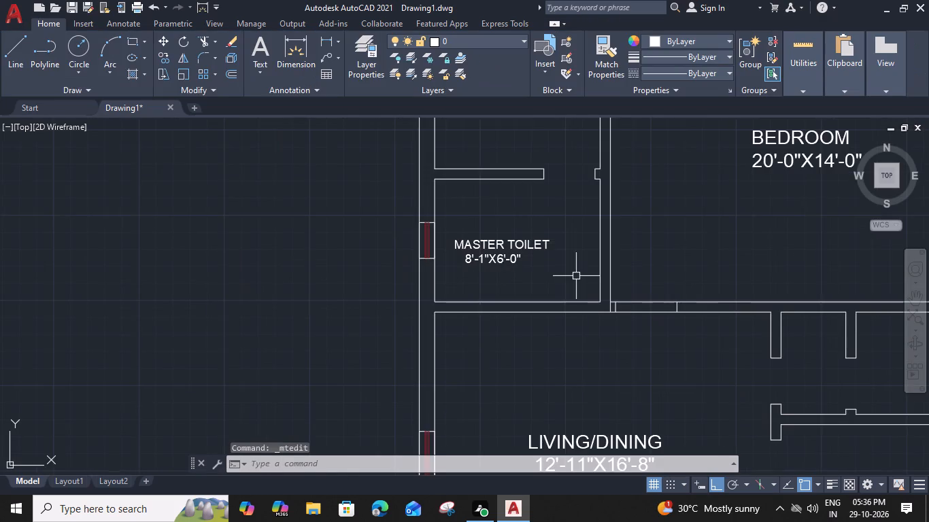
middle_drag(579, 277, 482, 277)
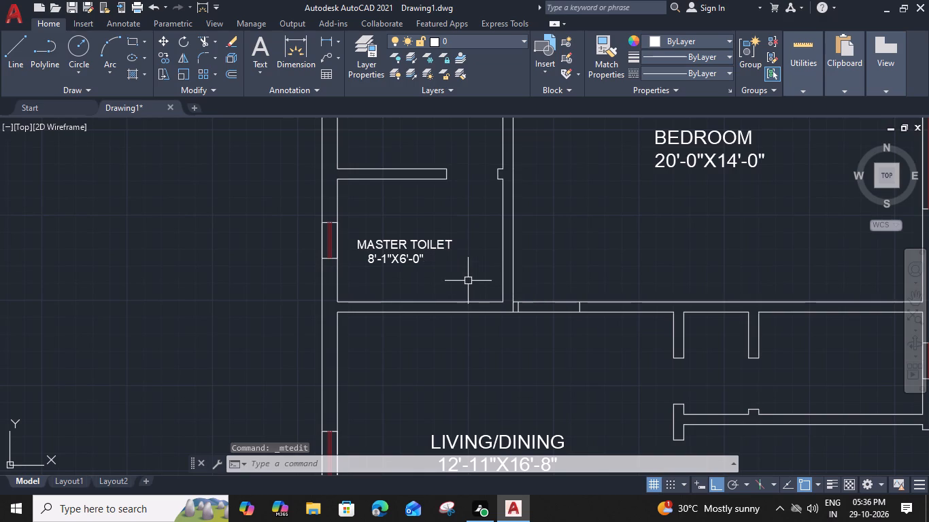
click(442, 247)
text(CO)
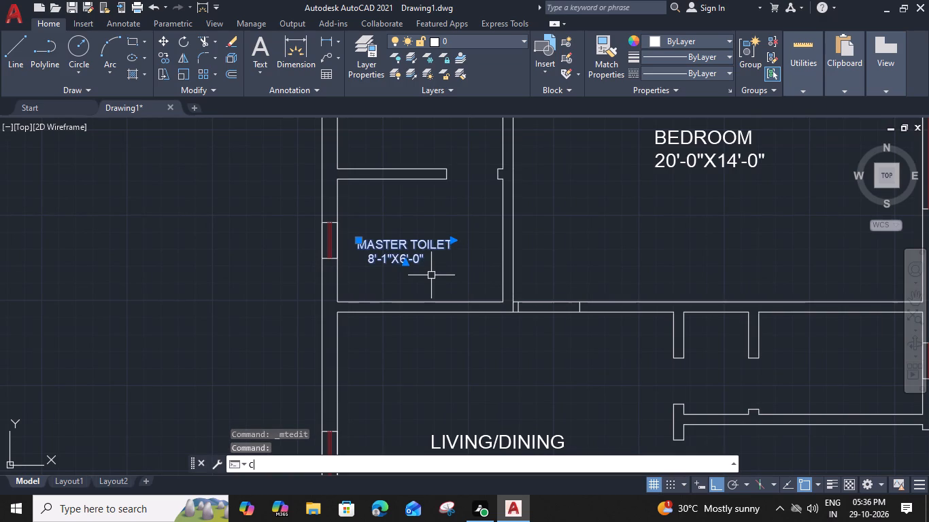
key(space)
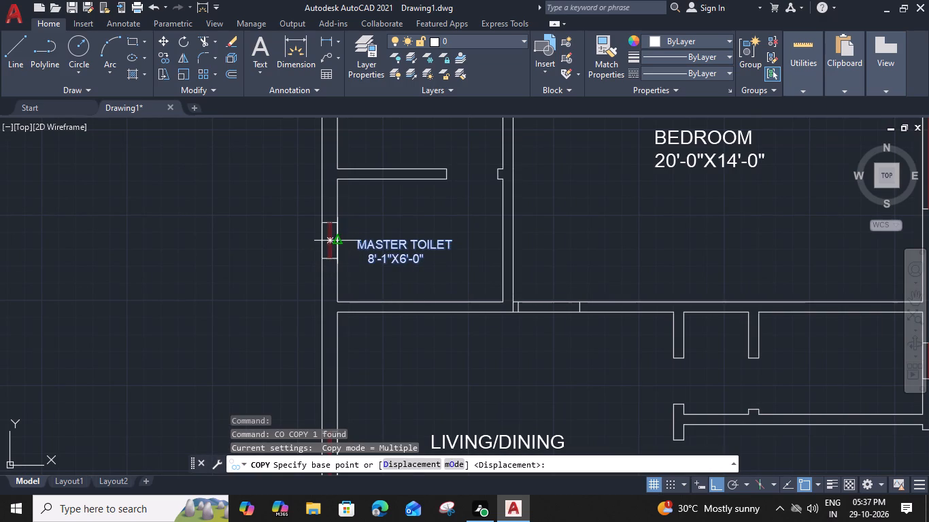
click(337, 245)
middle_drag(679, 336, 340, 258)
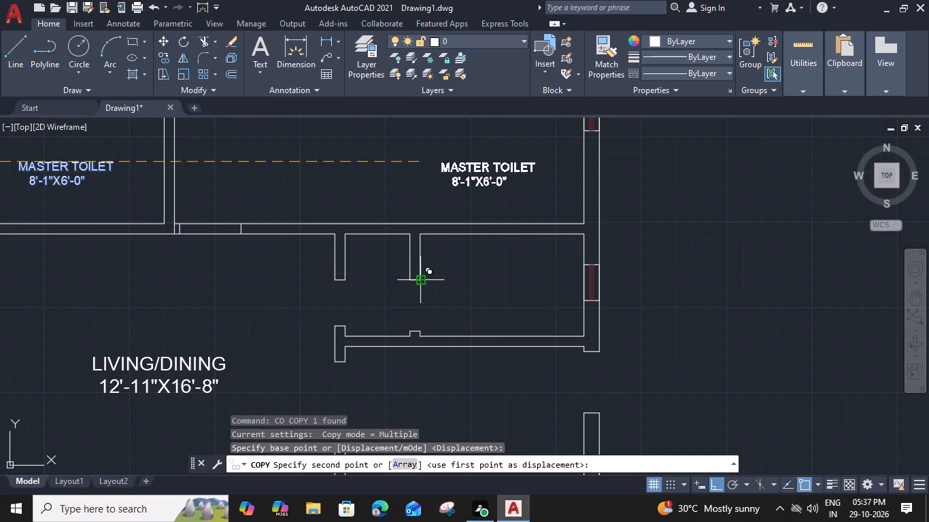
click(421, 281)
key(Escape)
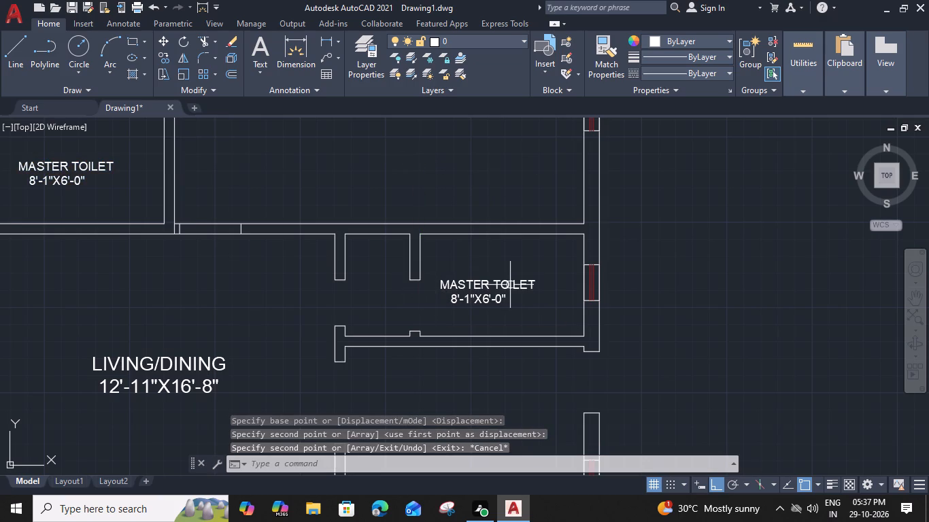
Change the name in the copied label below the bedroom to CO.TOILET.
double_click(501, 284)
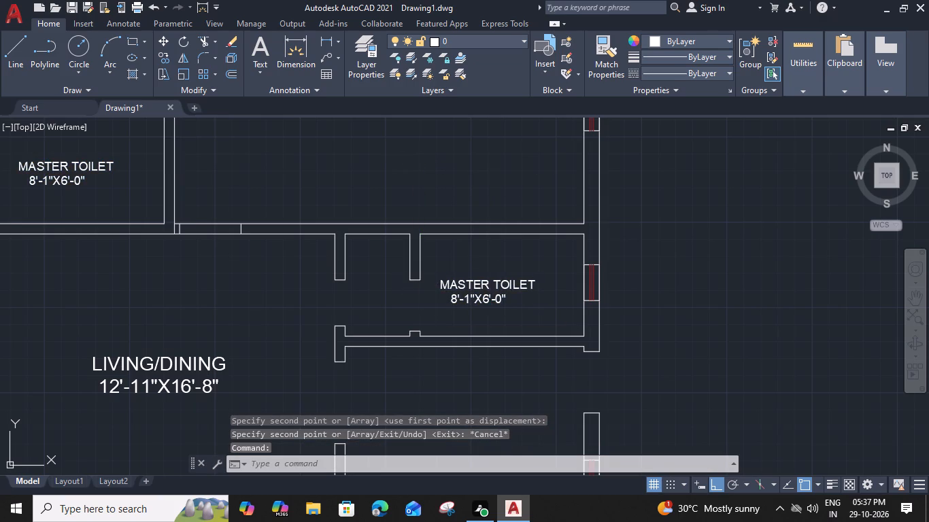
scroll(534, 301, up, 1)
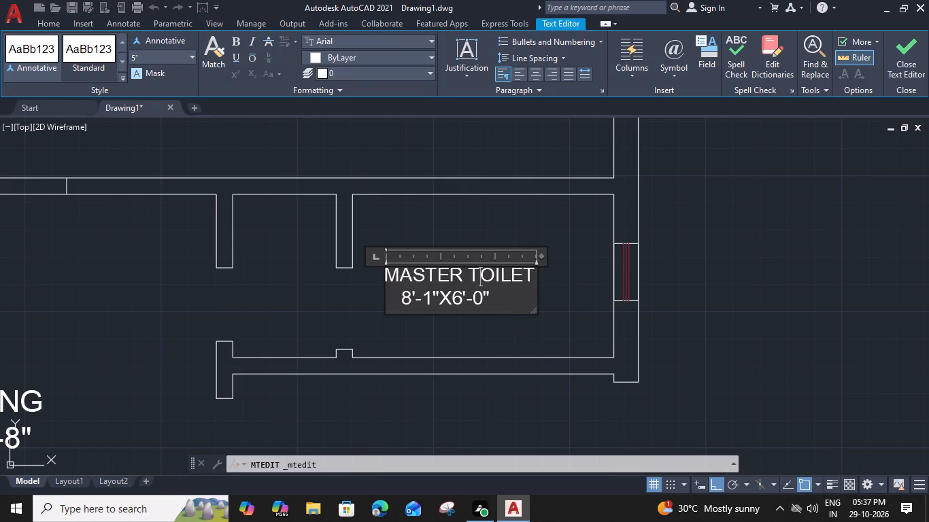
click(467, 278)
key(BackSpace)
key(BackSpace)
key(BackSpace)
key(BackSpace)
key(BackSpace)
key(BackSpace)
key(BackSpace)
key(BackSpace)
key(BackSpace)
key(BackSpace)
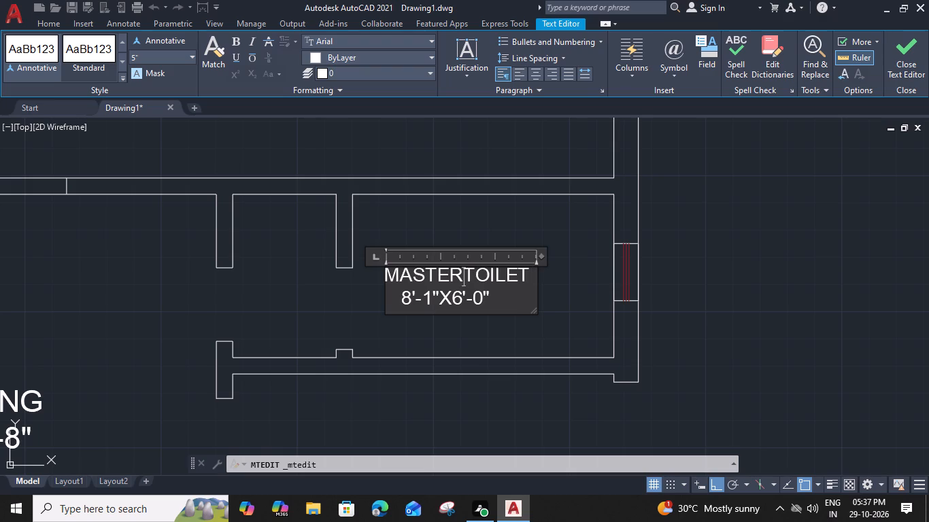
text(CO.)
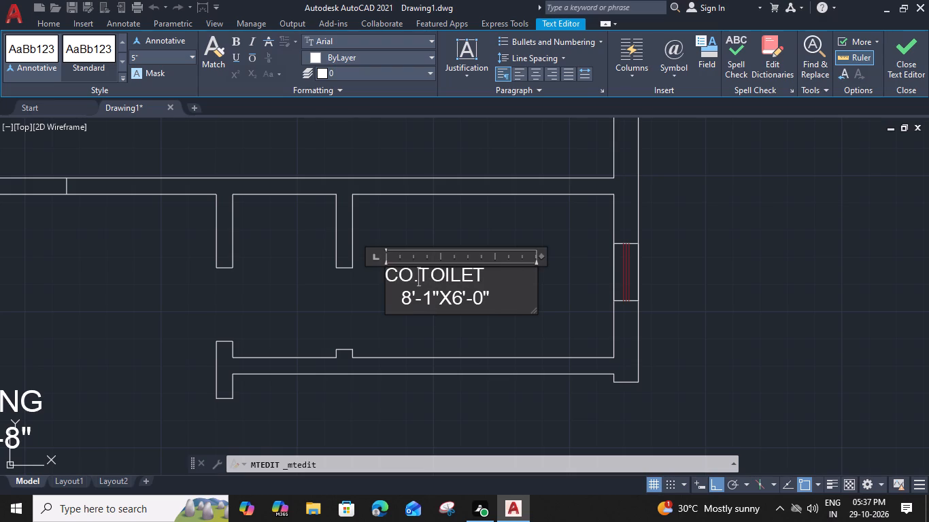
Reduce the indent before the CO.TOILET label's size to a single space to centre it under the name.
click(398, 300)
key(BackSpace)
key(BackSpace)
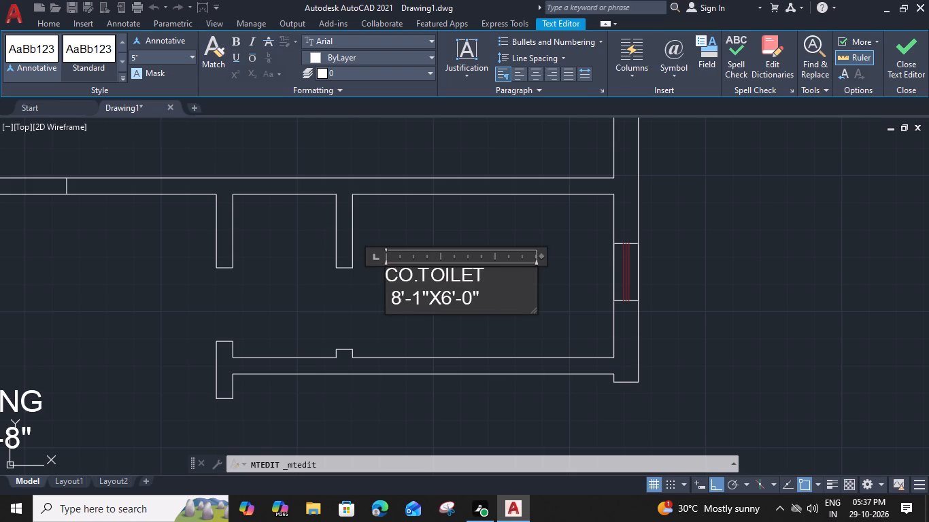
click(393, 296)
key(BackSpace)
key(space)
Change the size in the CO.TOILET label to 8'-0"X5'-0".
scroll(397, 302, up, 1)
drag(423, 295, 433, 300)
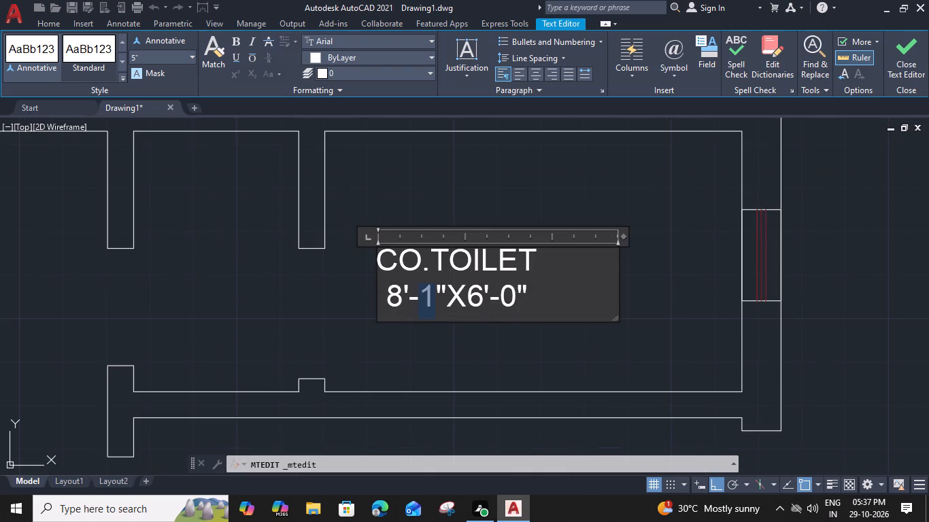
drag(433, 300, 434, 300)
key(0)
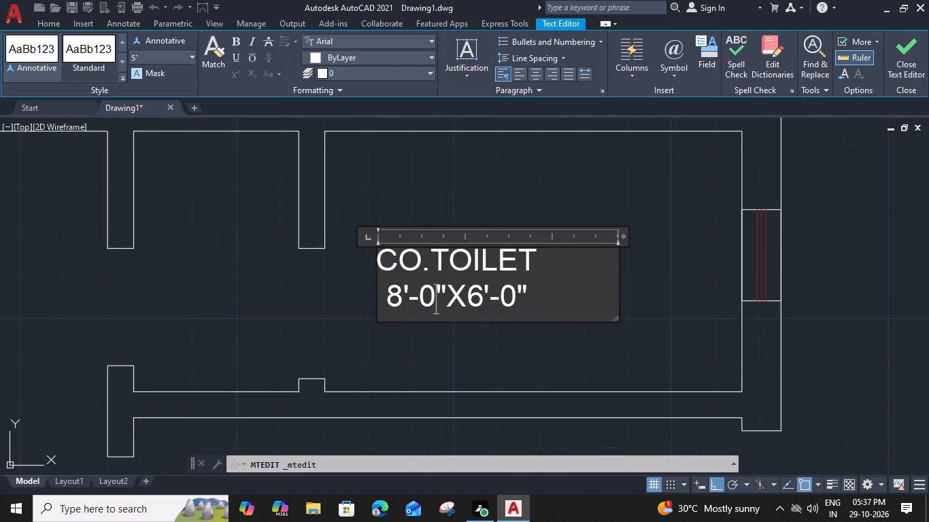
drag(477, 299, 471, 303)
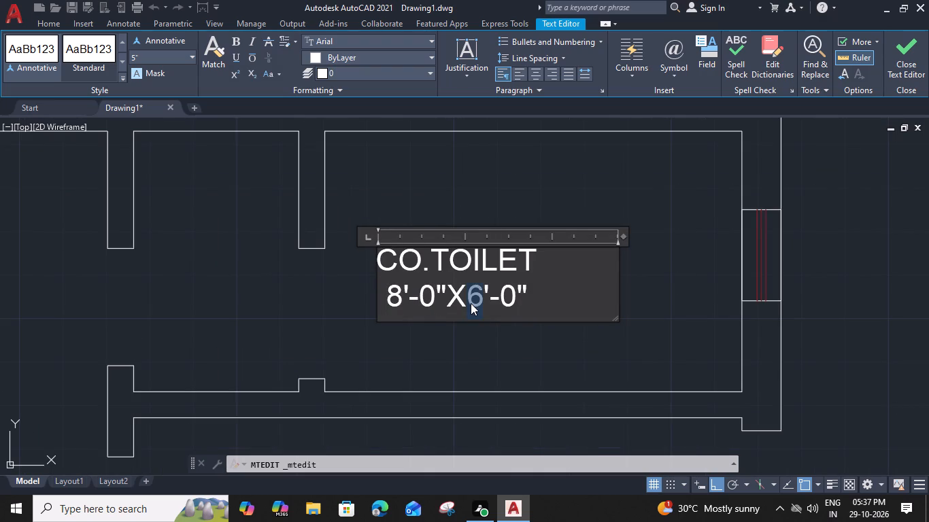
key(5)
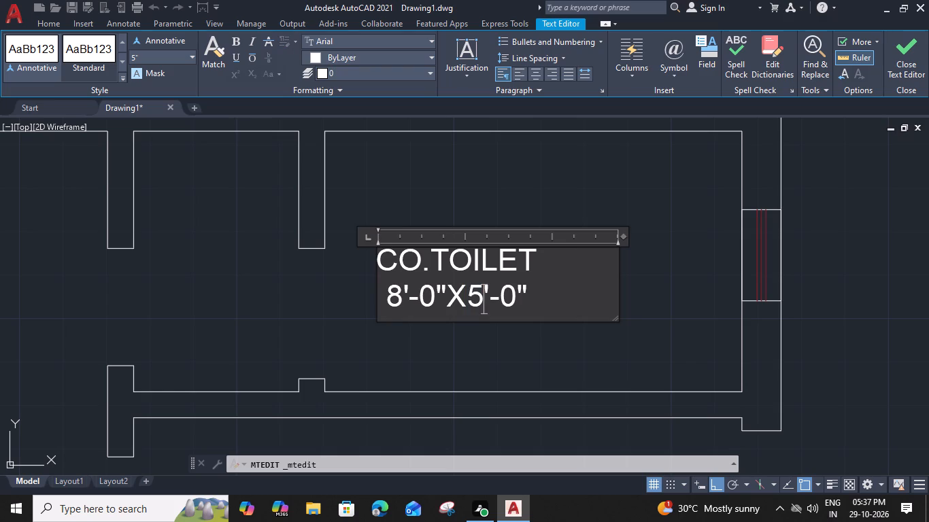
Narrow the CO.TOILET label's text box to fit its two lines and finish editing.
click(622, 233)
drag(622, 239, 545, 242)
click(573, 317)
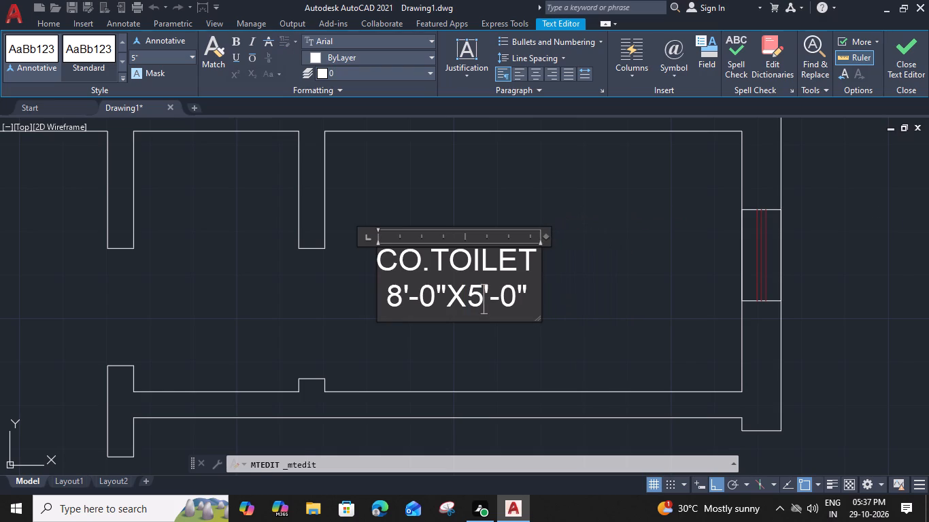
Copy the CO.TOILET label horizontally about 4'-6.5" to the left, beside the recess between the two wall stubs.
click(522, 295)
text(CO)
key(space)
click(379, 254)
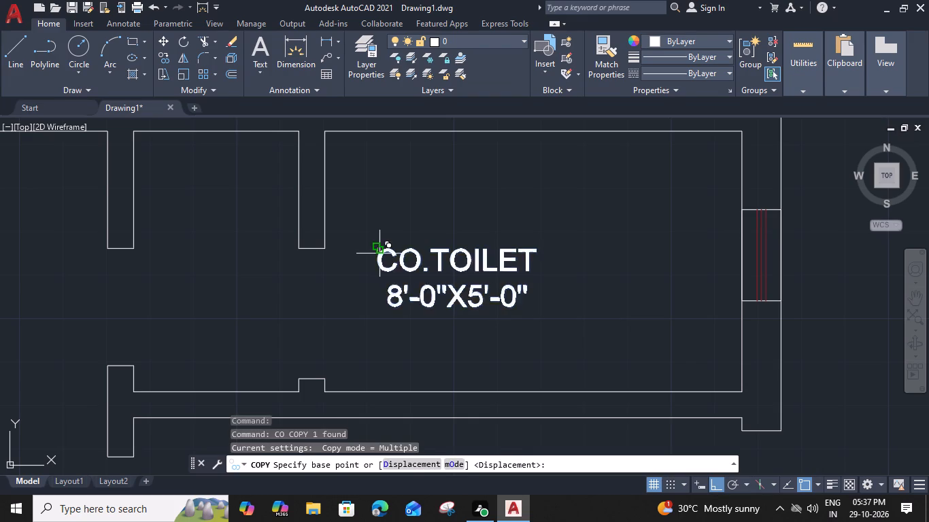
middle_drag(316, 264, 491, 265)
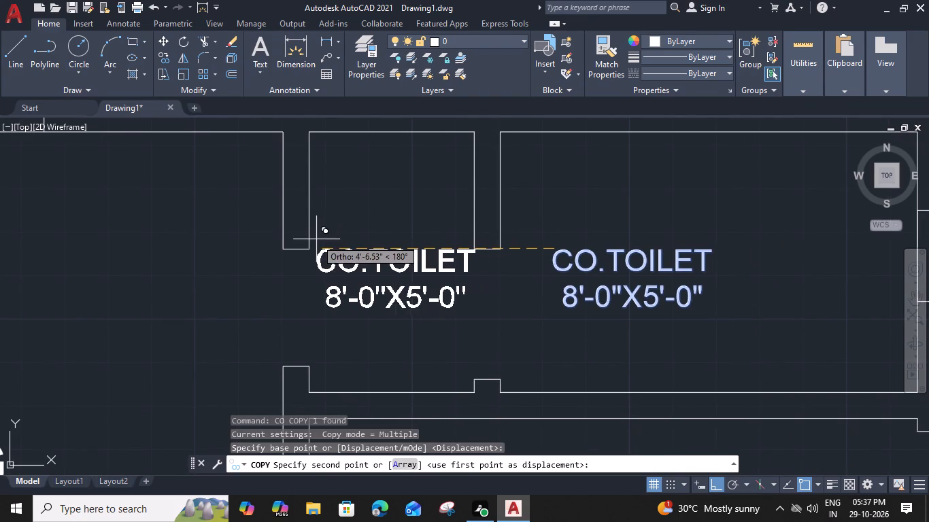
click(316, 239)
key(Escape)
Replace the copied label's text with BASIN and narrow its text box to about 1'-9".
double_click(345, 256)
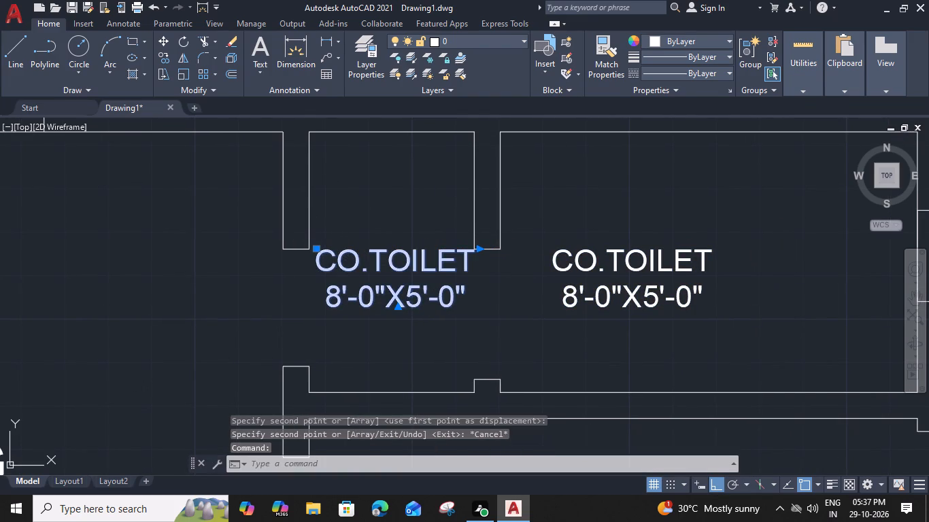
drag(470, 289, 305, 263)
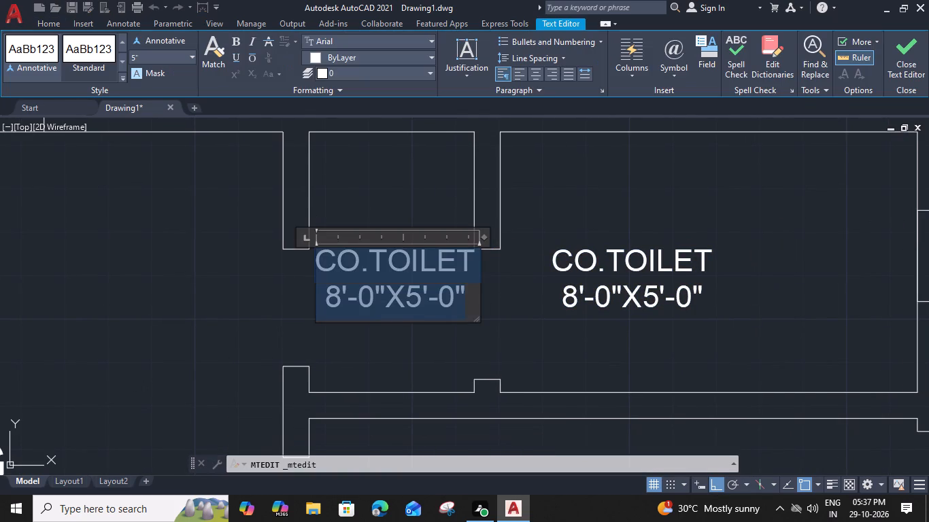
drag(305, 263, 299, 251)
text(BAS)
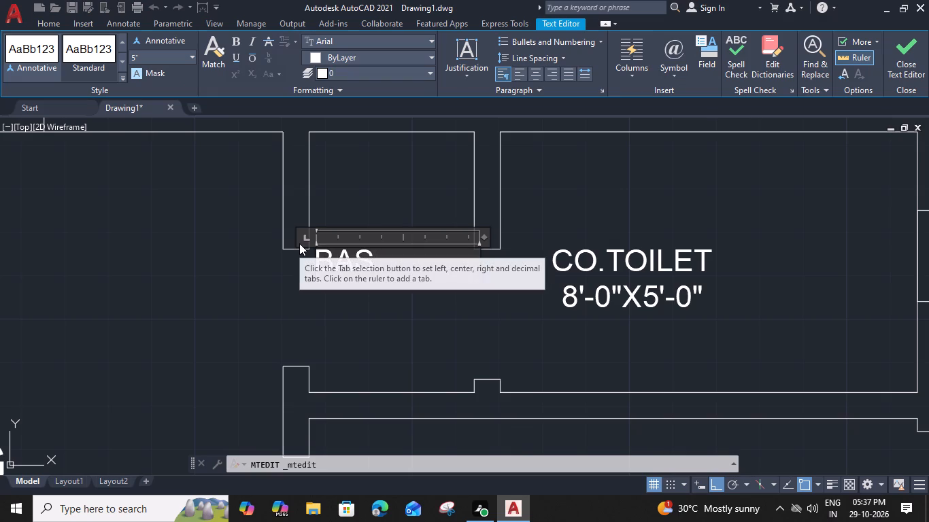
key(i)
key(n)
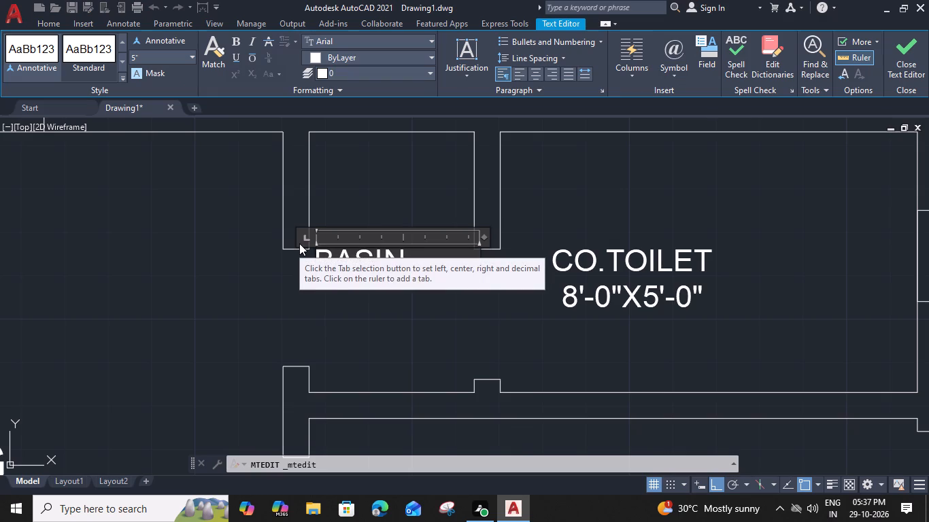
drag(482, 234, 410, 237)
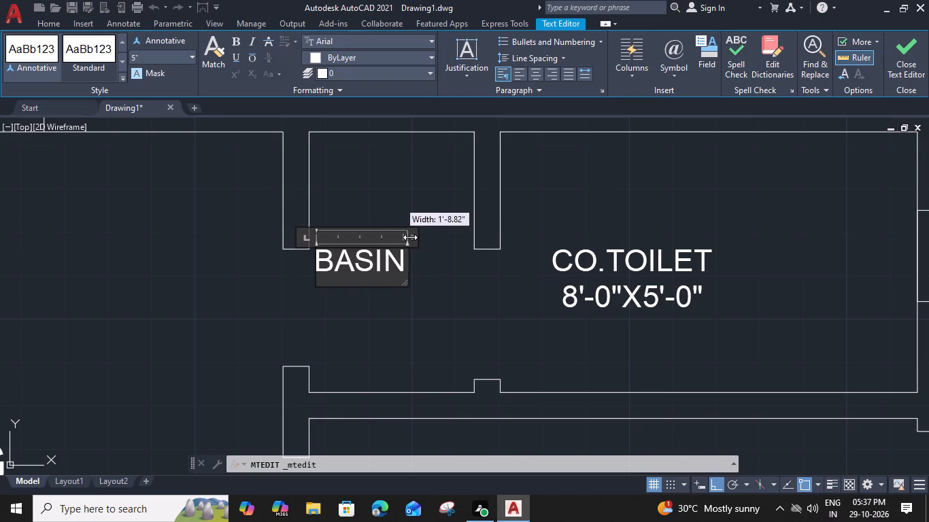
drag(410, 237, 411, 238)
click(435, 273)
Move the BASIN label right and then up so it sits centred in the recess between the two wall stubs.
click(404, 252)
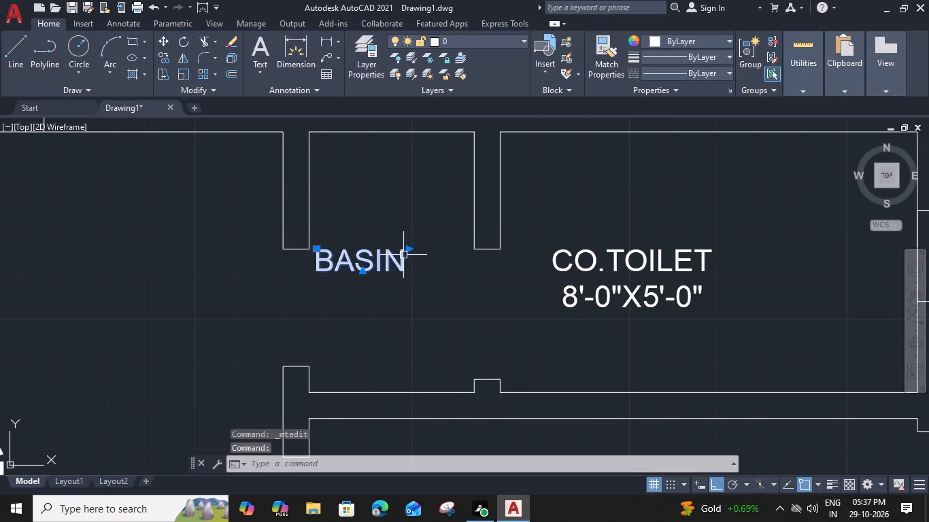
text(M)
key(space)
click(407, 251)
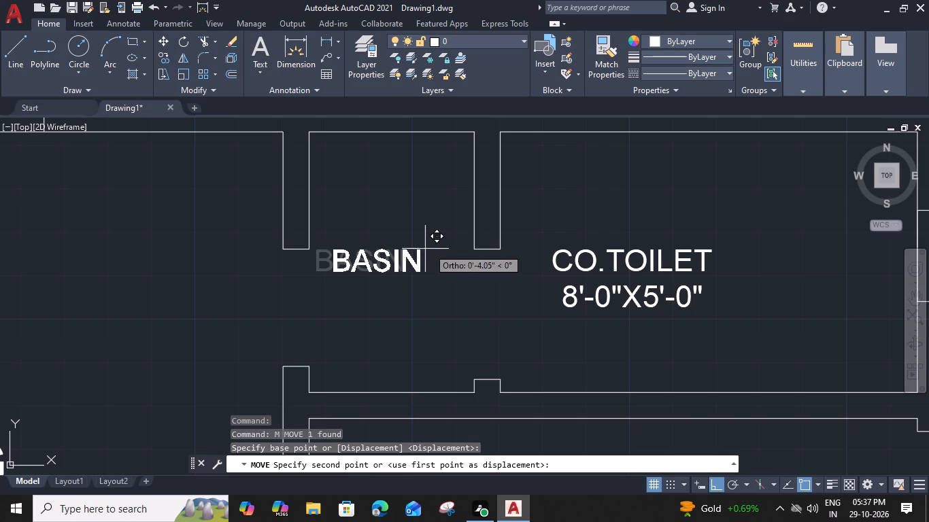
click(441, 246)
click(360, 258)
key(m)
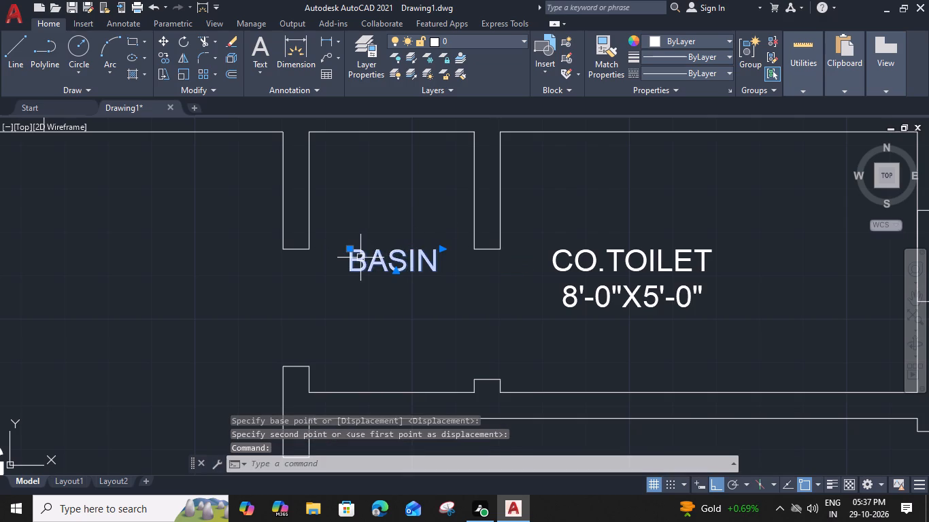
key(space)
click(345, 254)
click(352, 183)
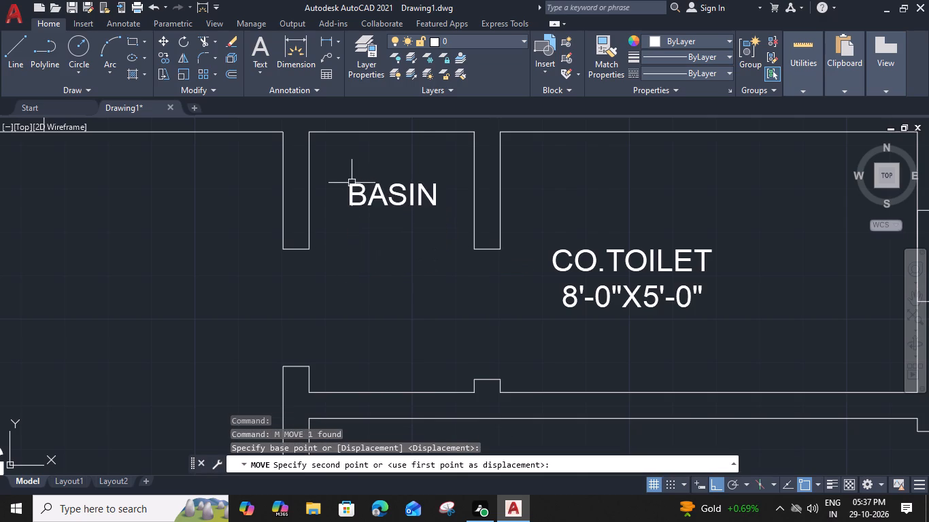
Copy the BASIN label from the recess's upper wall line to the midpoint of the double line in the small room beside the kitchen.
scroll(384, 258, down, 1)
middle_drag(399, 312, 415, 273)
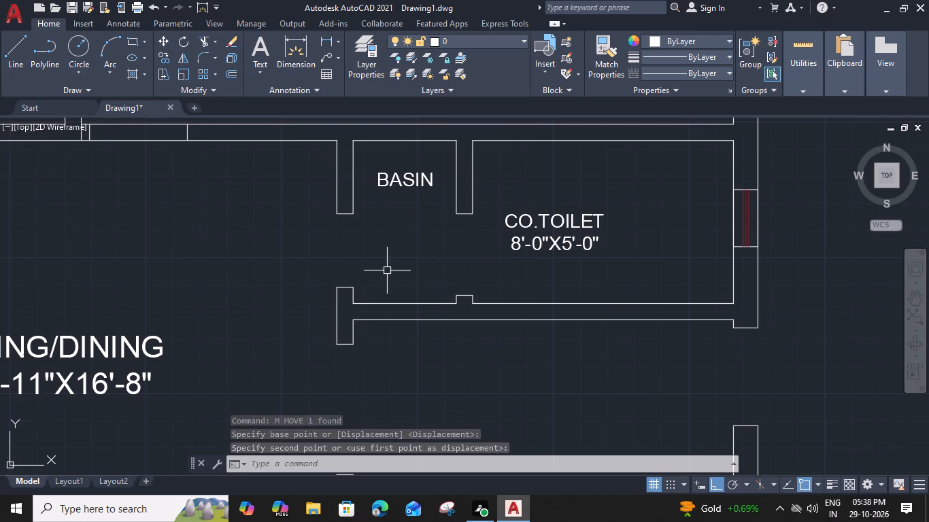
click(384, 182)
text(CO)
key(space)
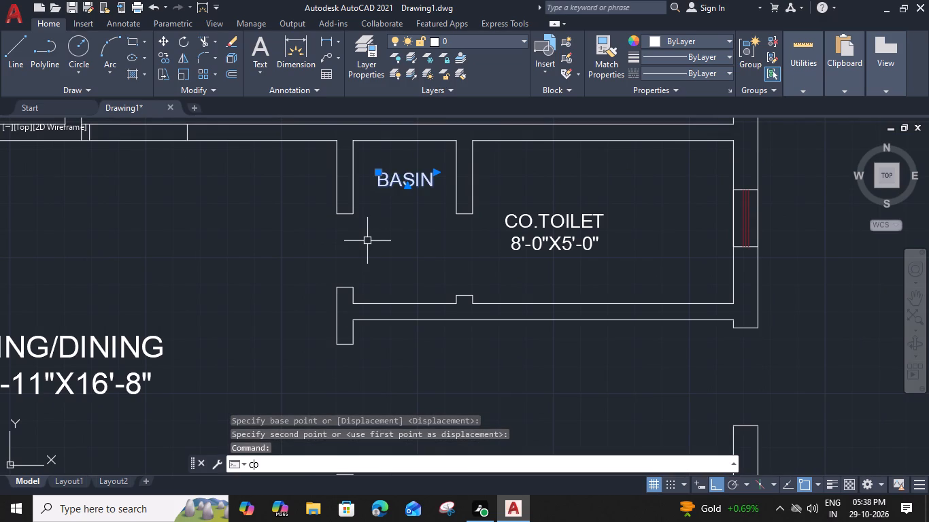
click(408, 142)
scroll(386, 287, down, 2)
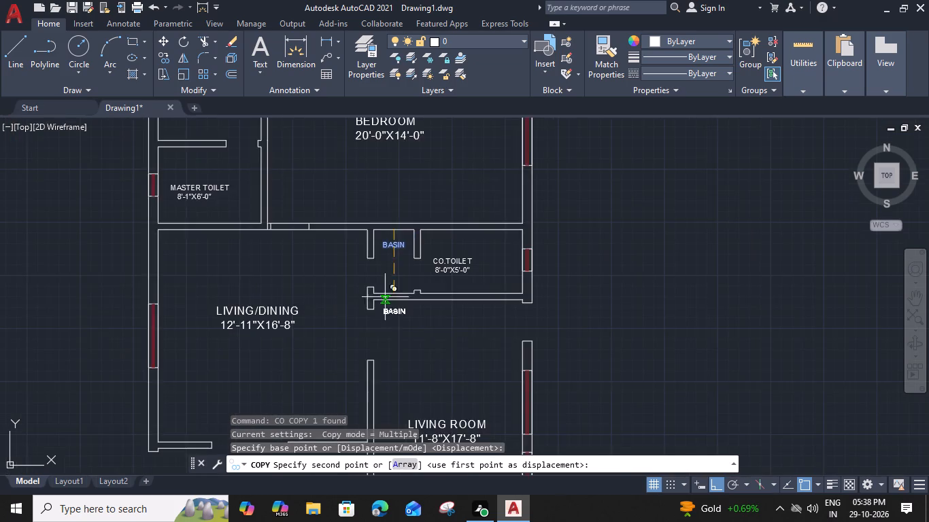
middle_drag(386, 317, 472, 52)
scroll(417, 317, up, 2)
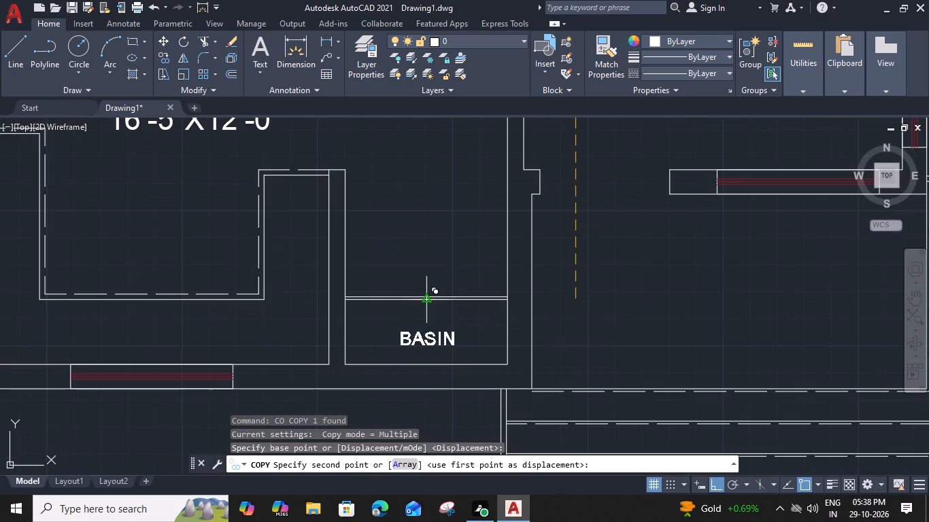
click(424, 300)
key(Escape)
Change the copied BASIN label in the small room beside the kitchen to PUJA and narrow its text box to about 1'-5".
double_click(431, 338)
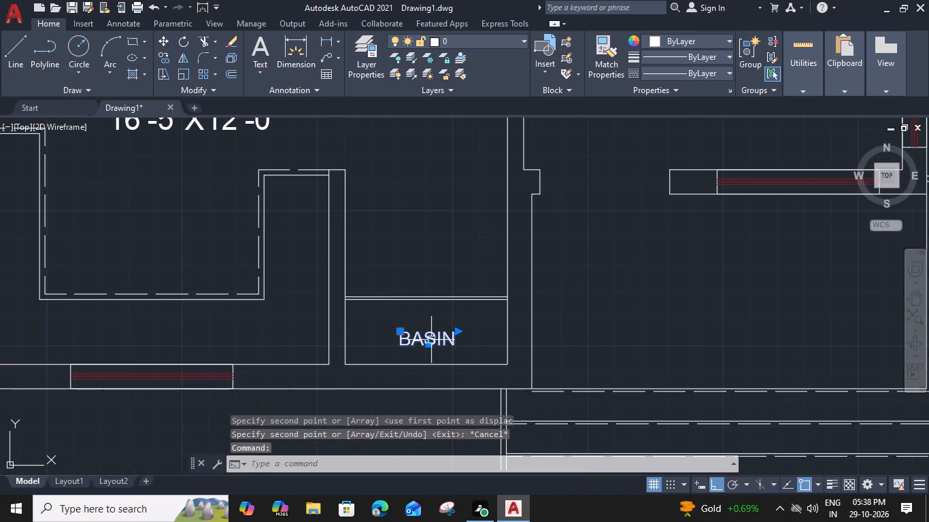
scroll(433, 348, up, 2)
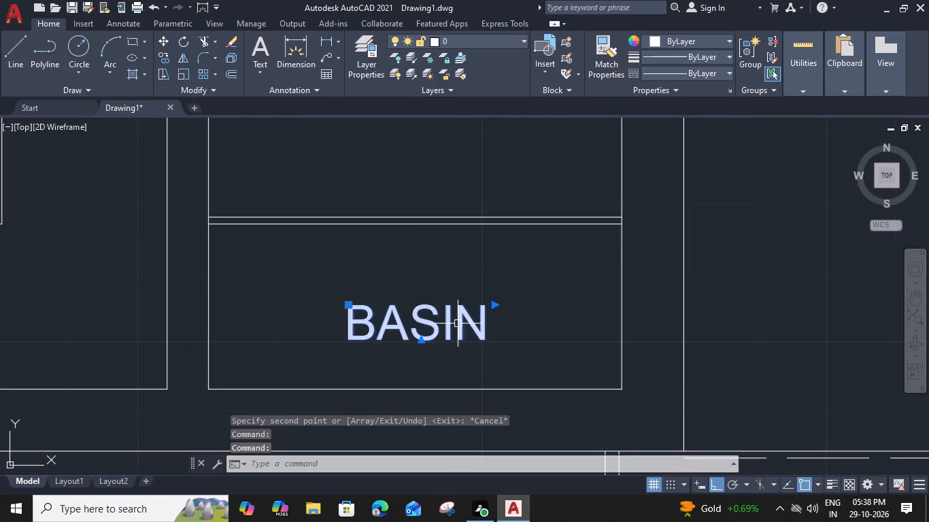
double_click(458, 315)
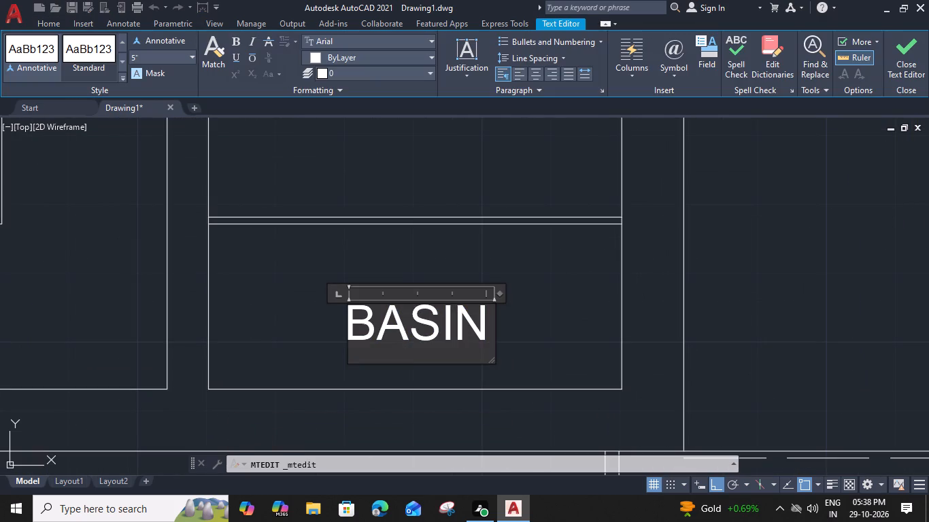
drag(489, 315, 348, 329)
text(PUJA)
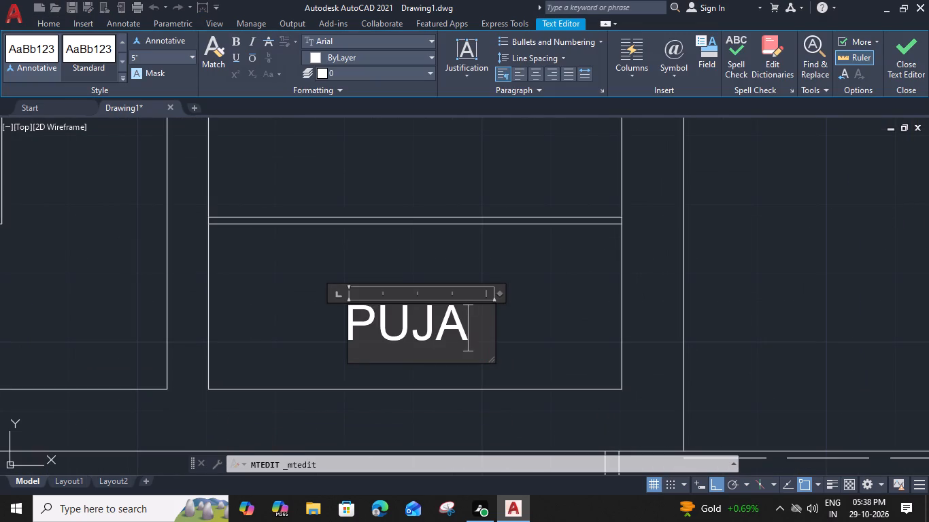
drag(501, 291, 475, 302)
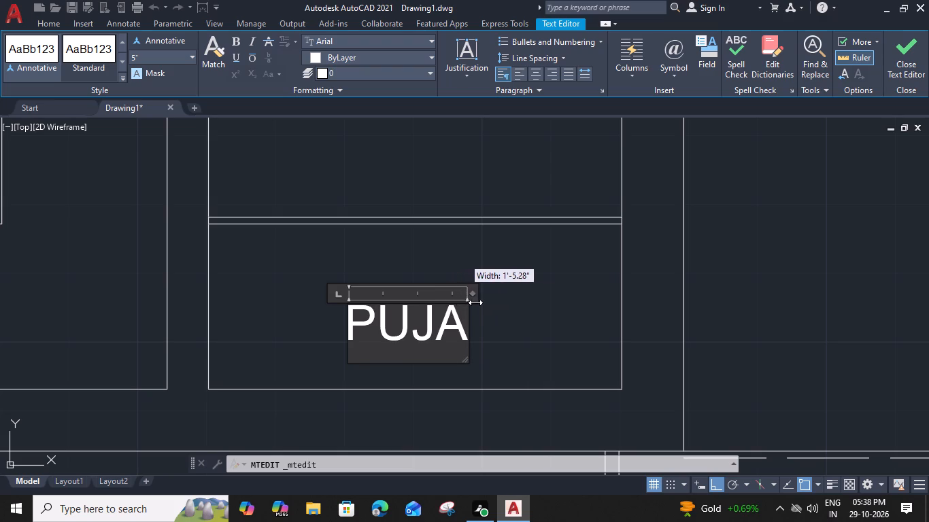
drag(475, 302, 477, 302)
click(505, 334)
Copy the LIVING ROOM label straight down into the open porch area below the living room.
scroll(501, 332, down, 1)
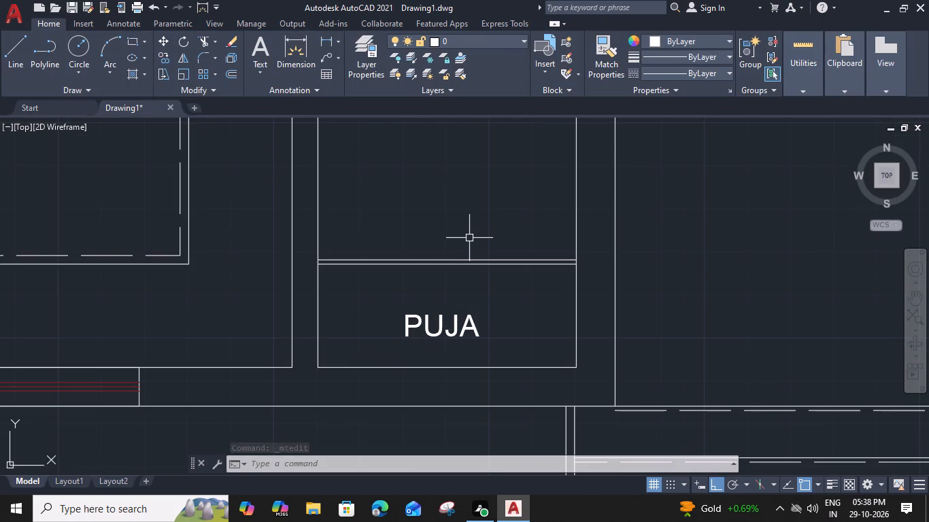
middle_drag(469, 238, 660, 288)
scroll(652, 282, down, 2)
middle_drag(603, 271, 182, 302)
middle_drag(540, 185, 539, 242)
click(397, 156)
text(CO)
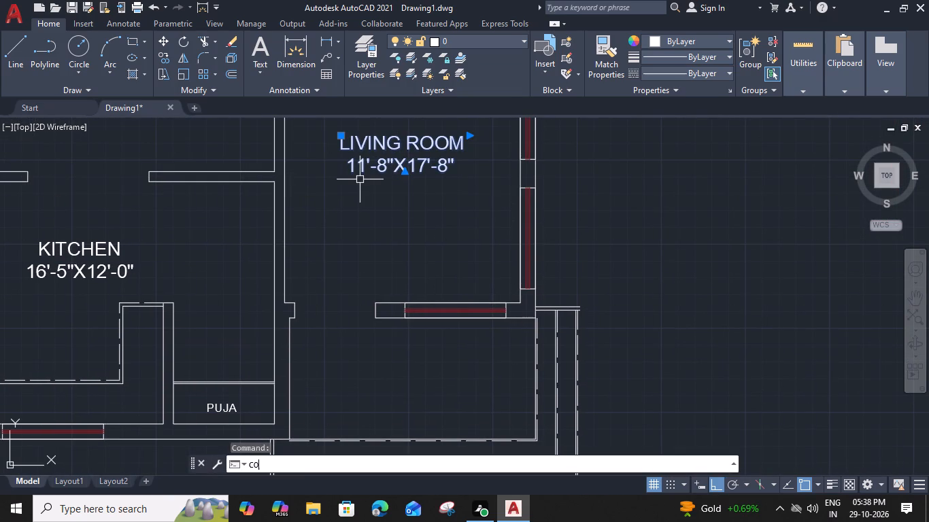
key(space)
click(341, 171)
middle_drag(360, 325, 348, 228)
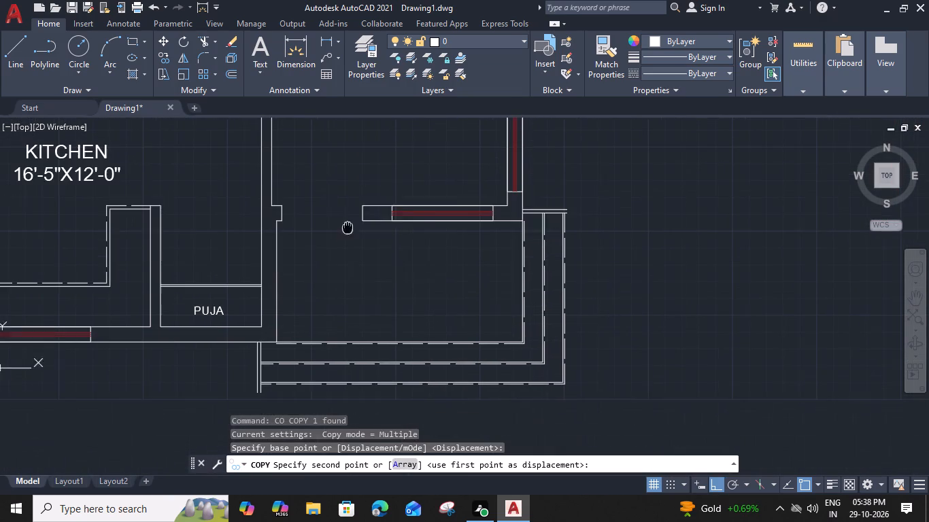
click(358, 304)
key(Escape)
Change the name in the copied porch label to FRONT PORCH and widen its text box to keep the name on one line.
double_click(385, 279)
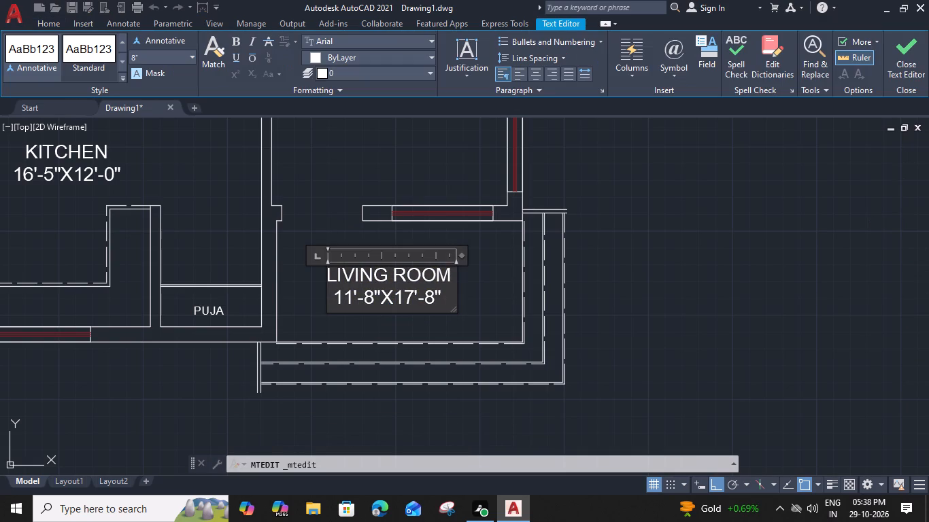
drag(452, 275, 276, 281)
text(FRONT)
key(space)
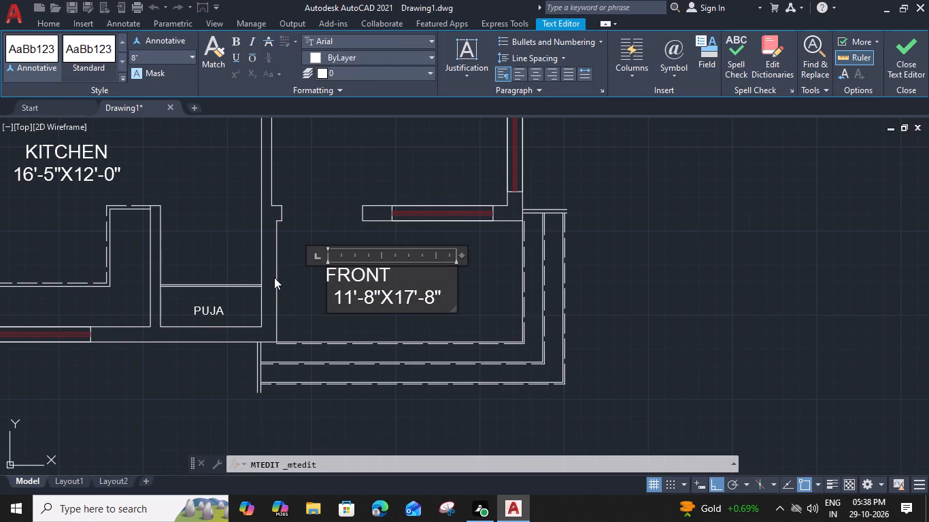
text(PORCH)
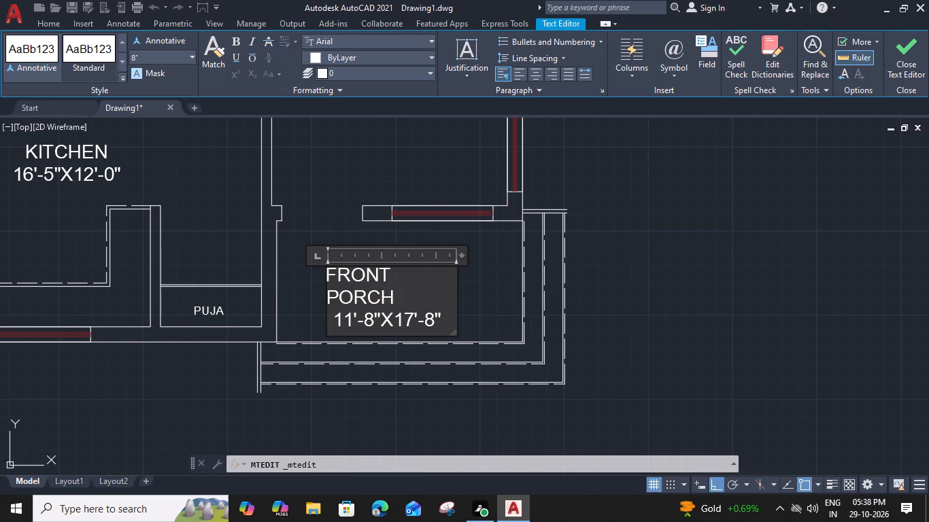
drag(462, 255, 473, 256)
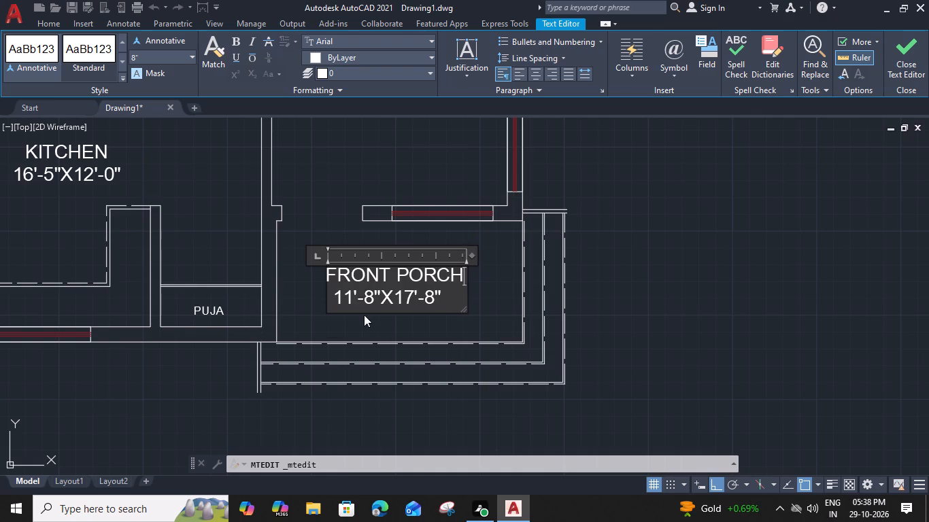
Change the size line of the FRONT PORCH label to 12'-5"X6'-0" and indent it to centre it under the name.
scroll(341, 294, up, 2)
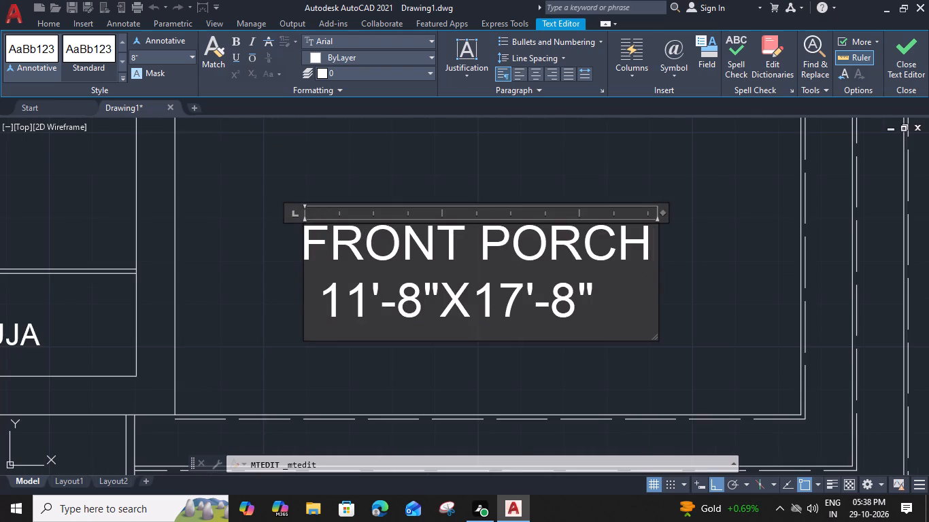
drag(360, 302, 354, 303)
key(2)
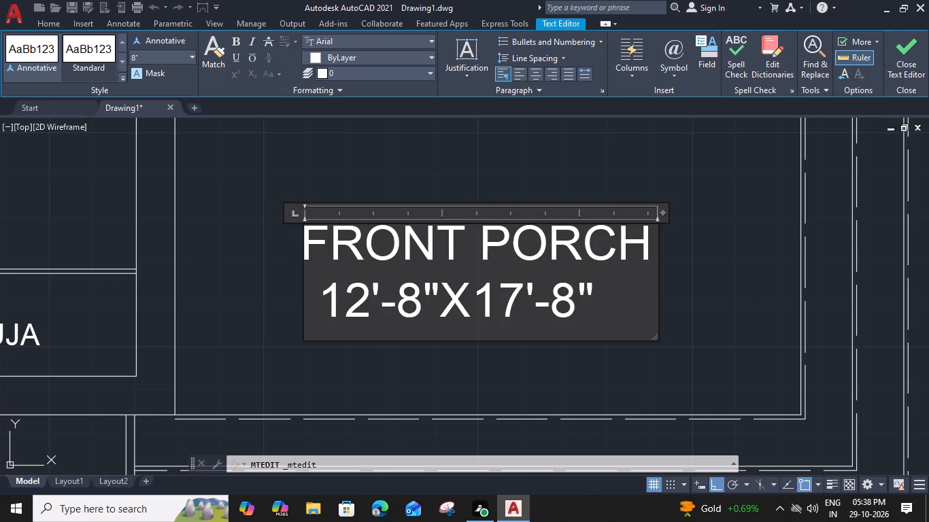
drag(405, 300, 413, 304)
key(5)
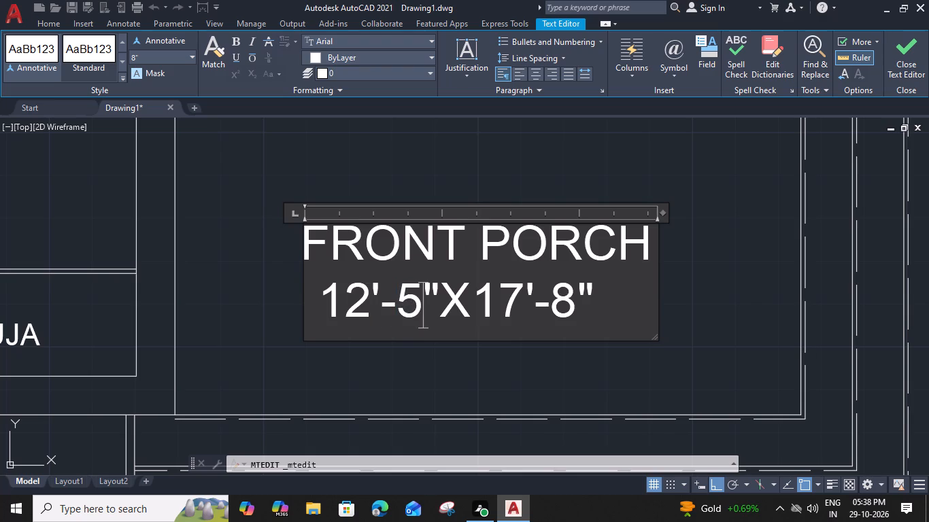
drag(485, 308, 508, 308)
click(513, 308)
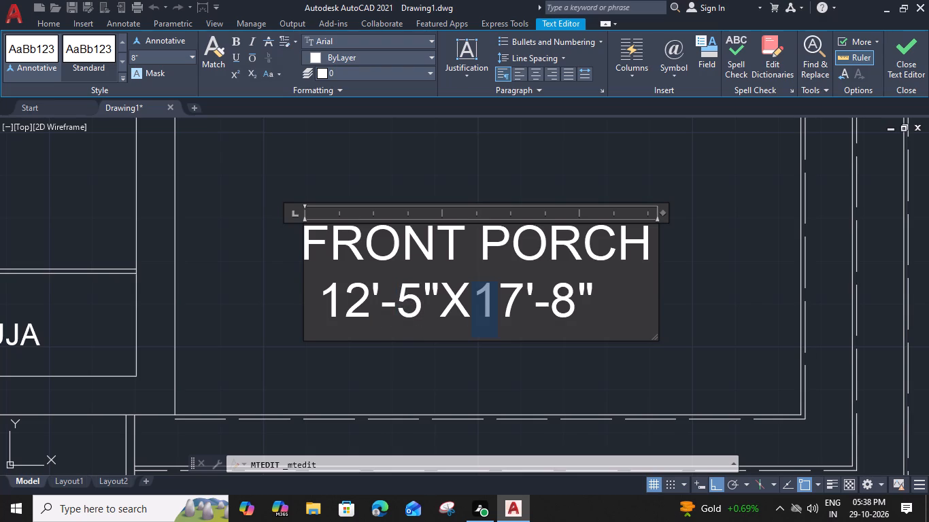
drag(513, 308, 494, 311)
click(516, 300)
drag(520, 290, 479, 289)
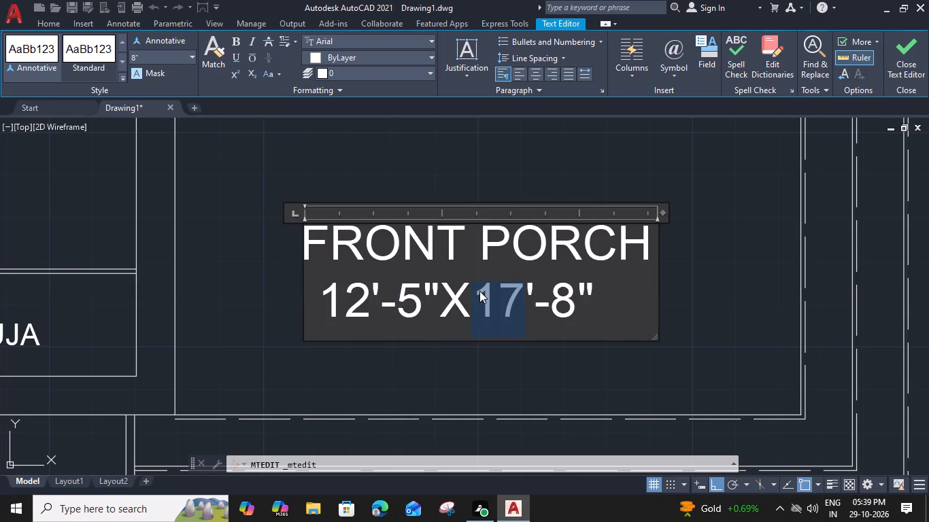
key(6)
drag(547, 298, 537, 298)
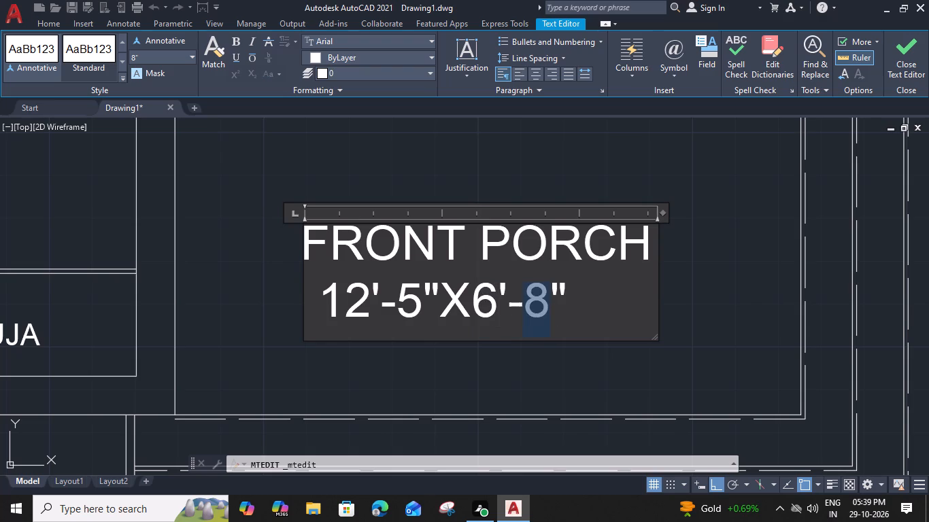
drag(537, 298, 533, 299)
key(0)
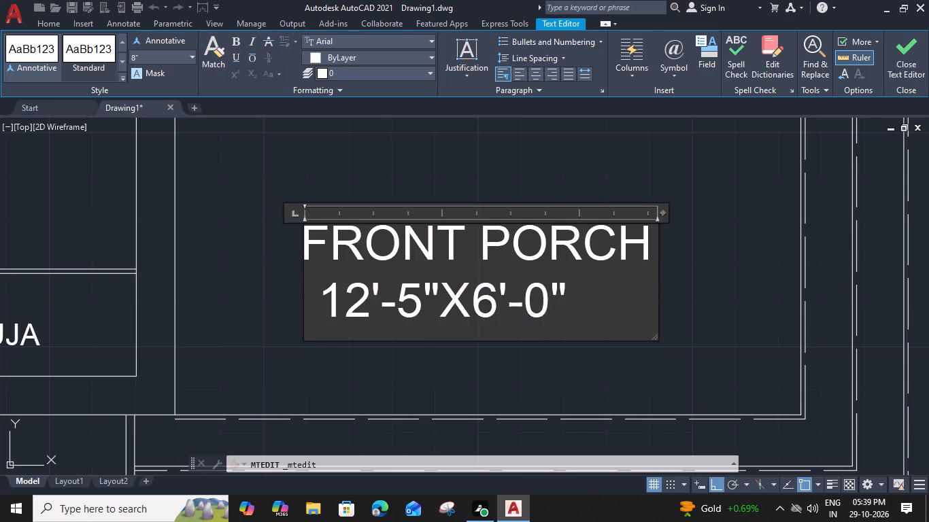
click(319, 314)
key(space)
key(space)
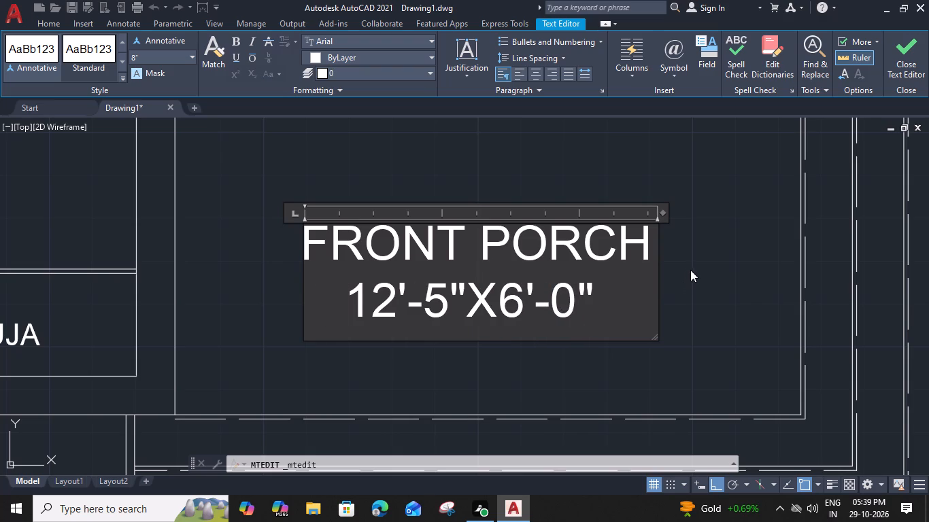
click(685, 259)
Draw a circle centred between the free ends of the double line below the PUJA corner, enlarged to reach the outer line.
scroll(684, 261, down, 4)
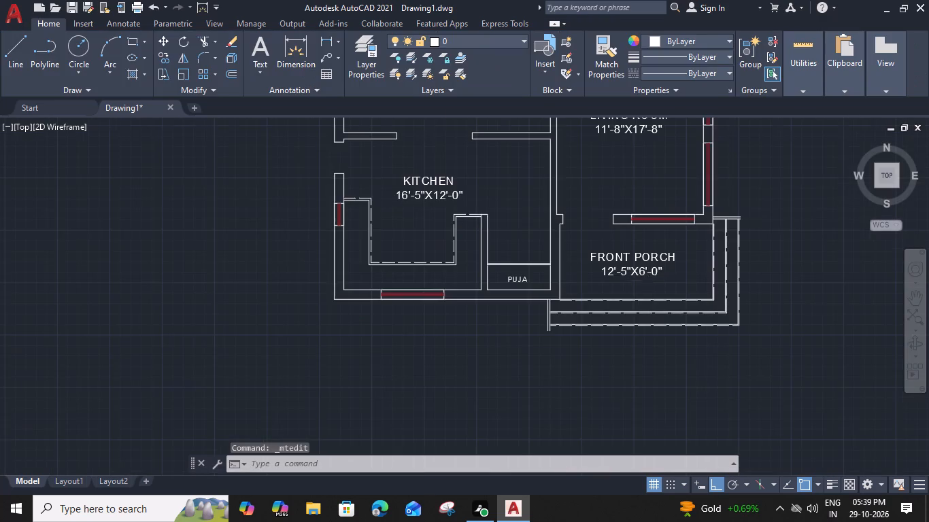
scroll(652, 279, down, 1)
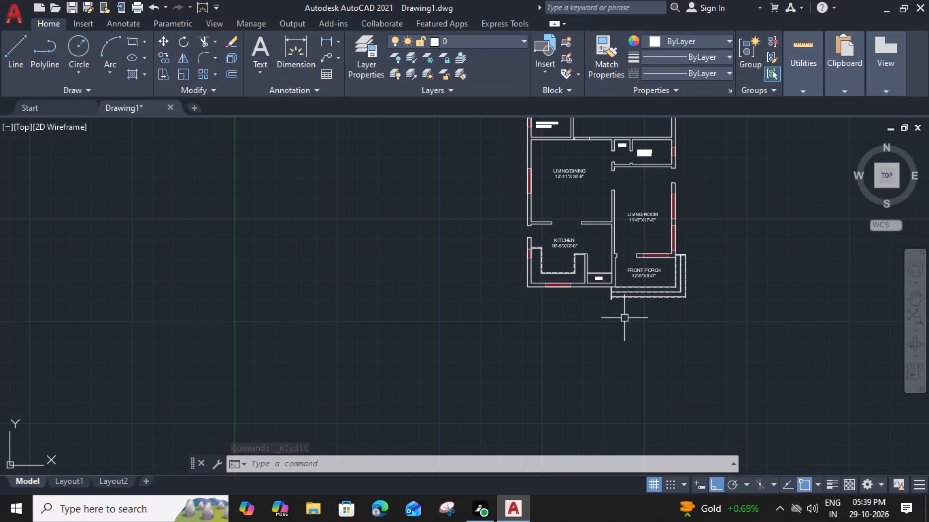
scroll(624, 318, up, 2)
scroll(564, 279, up, 1)
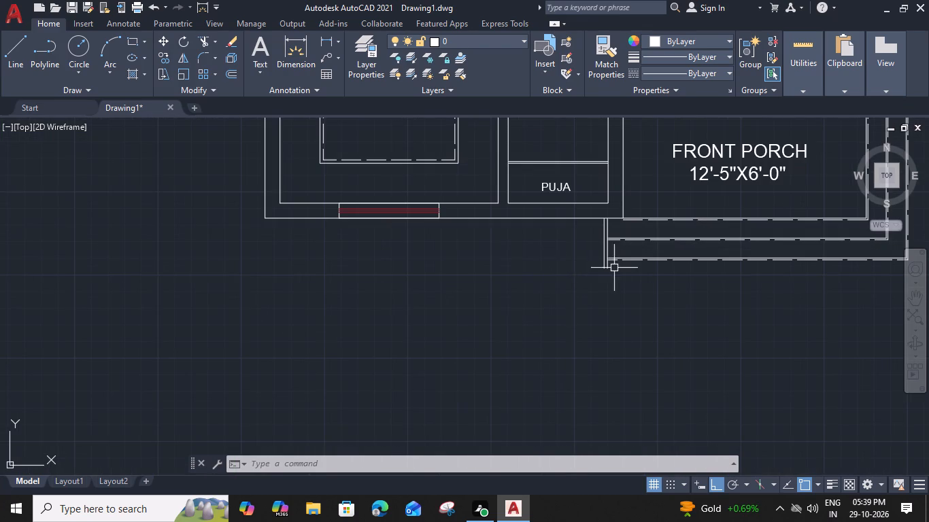
scroll(614, 268, up, 3)
text(C)
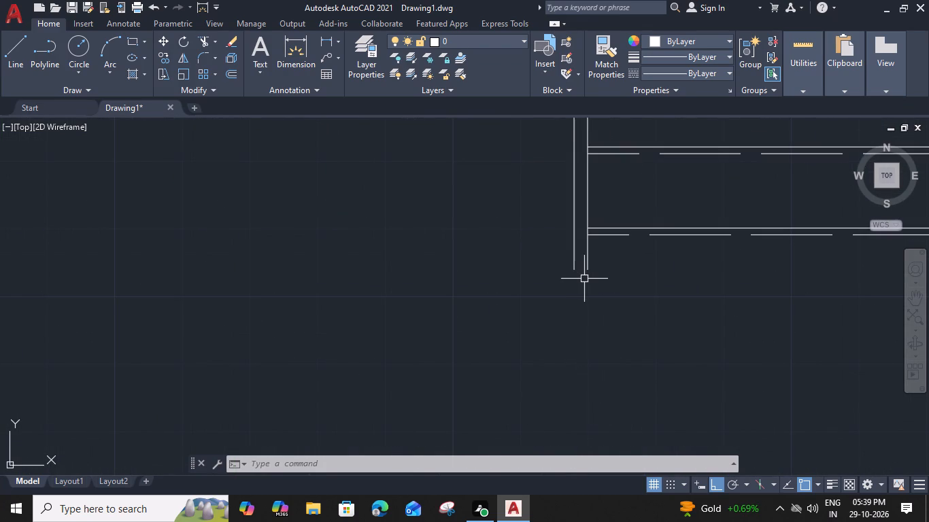
key(space)
scroll(579, 275, up, 1)
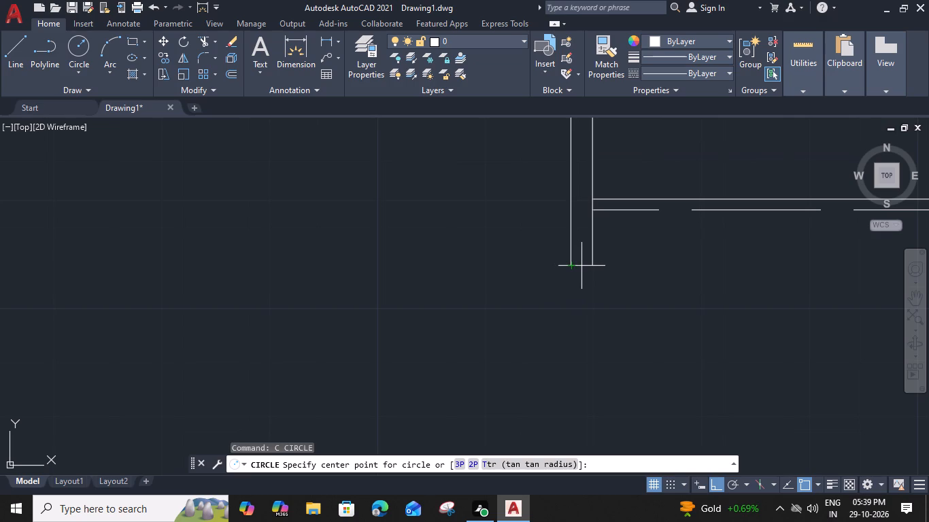
click(582, 266)
scroll(592, 271, up, 2)
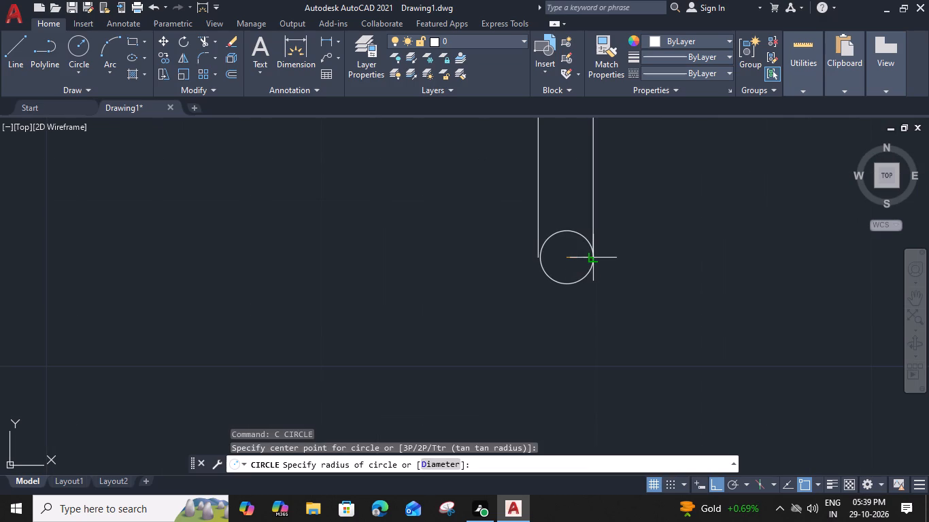
click(593, 254)
scroll(548, 264, up, 2)
click(533, 271)
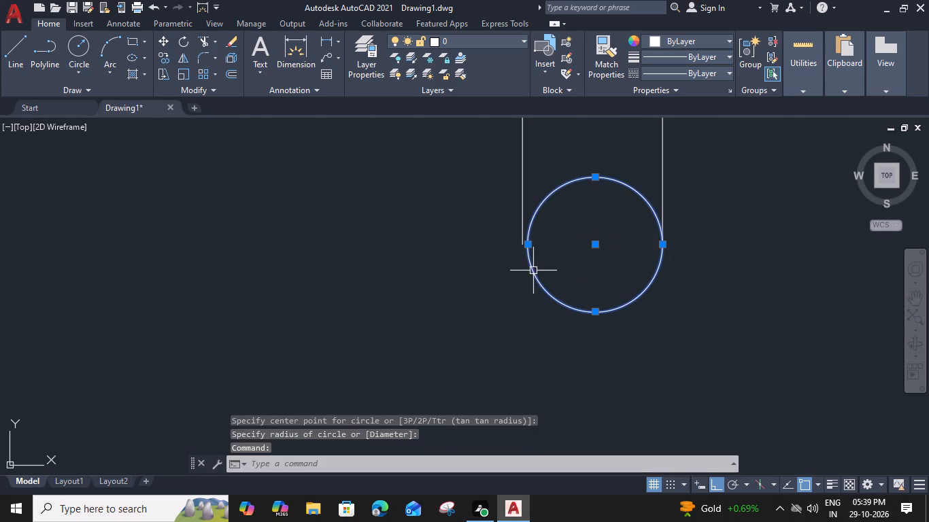
click(527, 248)
click(521, 245)
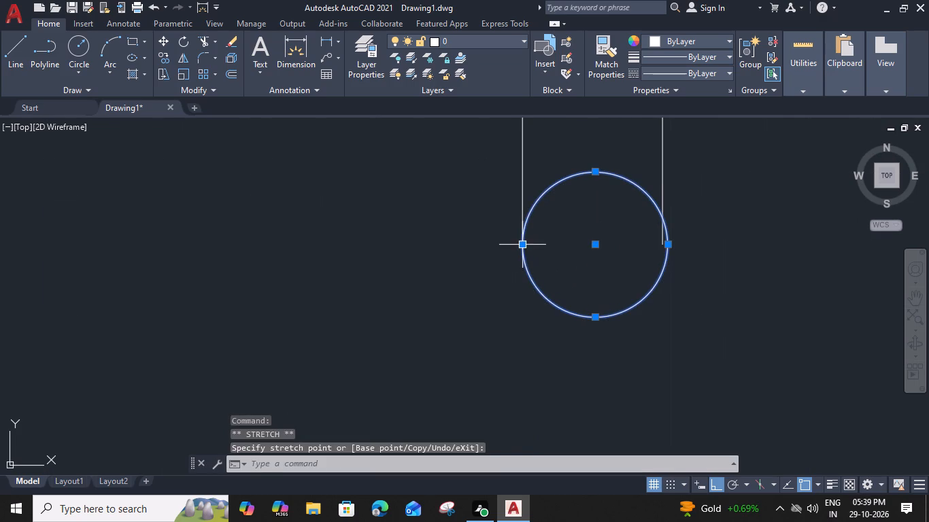
Trim the end of the double line's porch-side line where it runs inside the circle.
text(TR)
key(space)
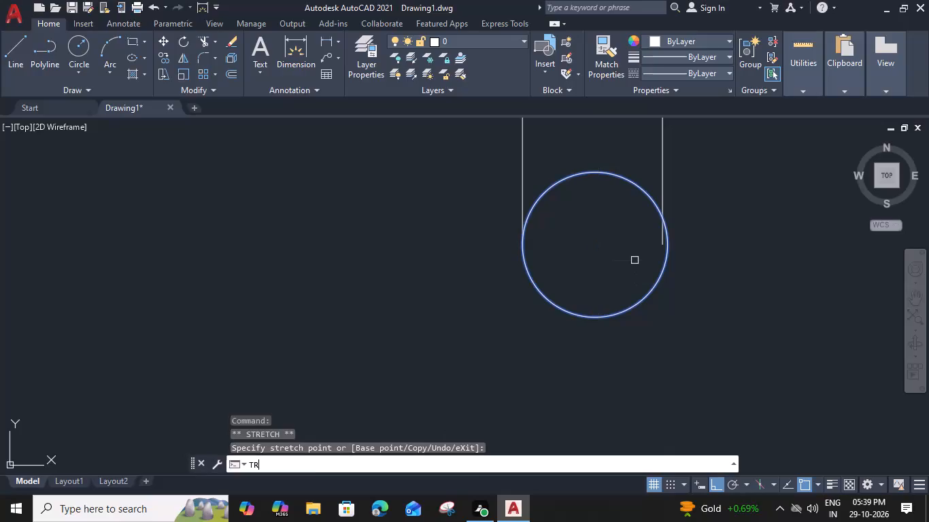
click(663, 241)
key(Escape)
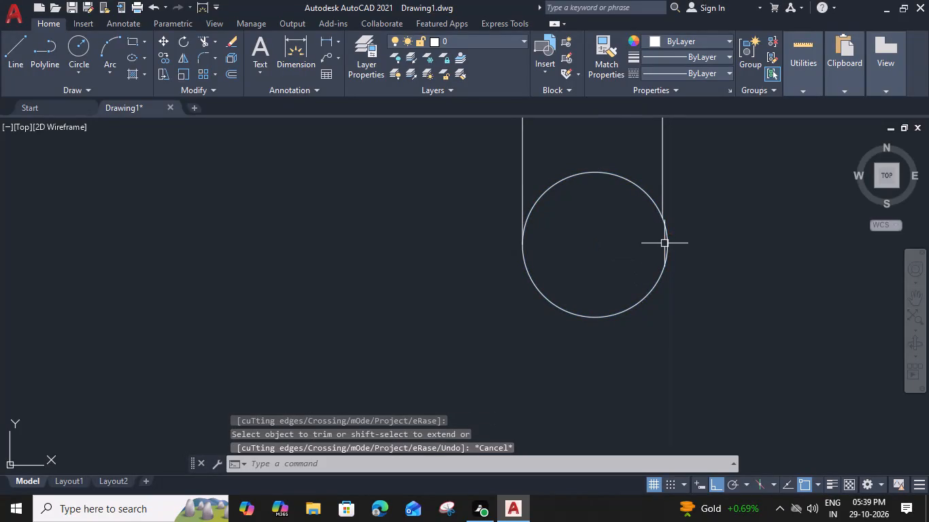
Offset the circle at the double line's end inward by 0.6".
click(665, 244)
text(O 0)
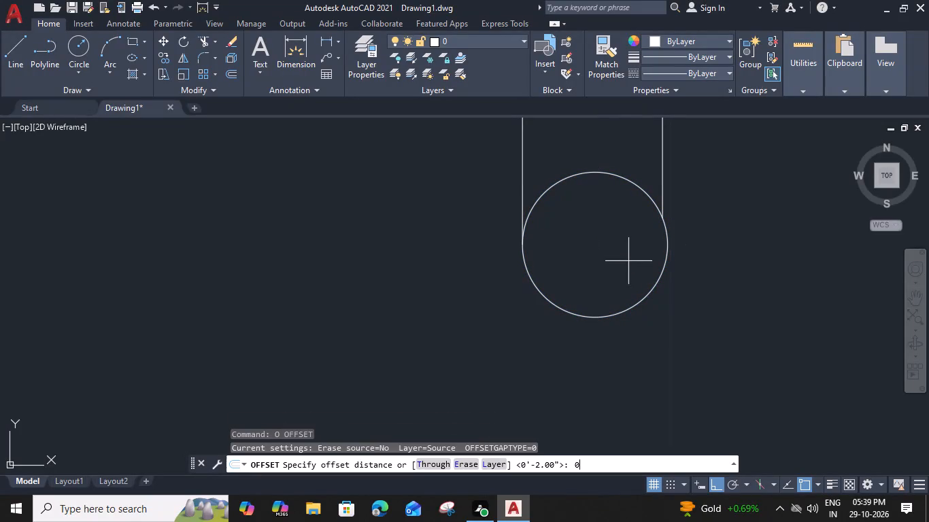
key(period)
text(6")
key(Return)
click(607, 267)
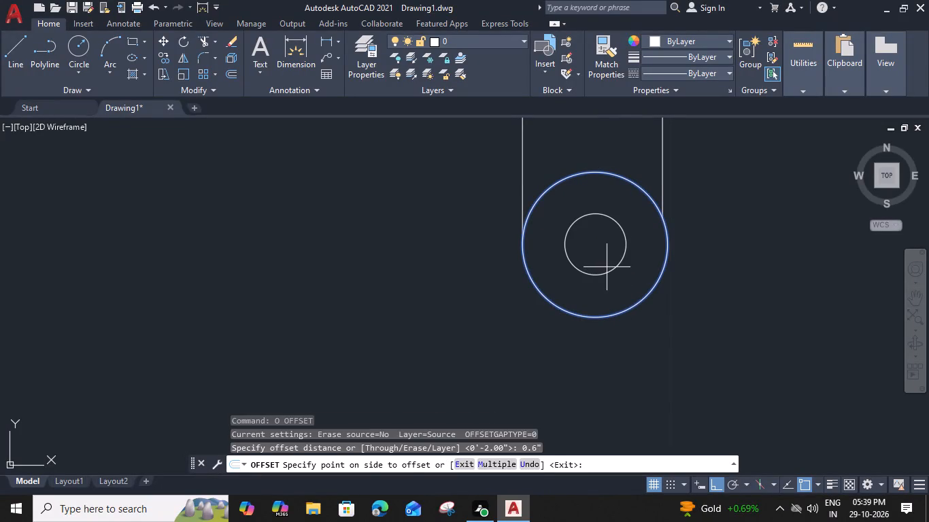
key(Escape)
Group the two concentric circles at the end of the double line.
drag(688, 245, 666, 255)
click(598, 274)
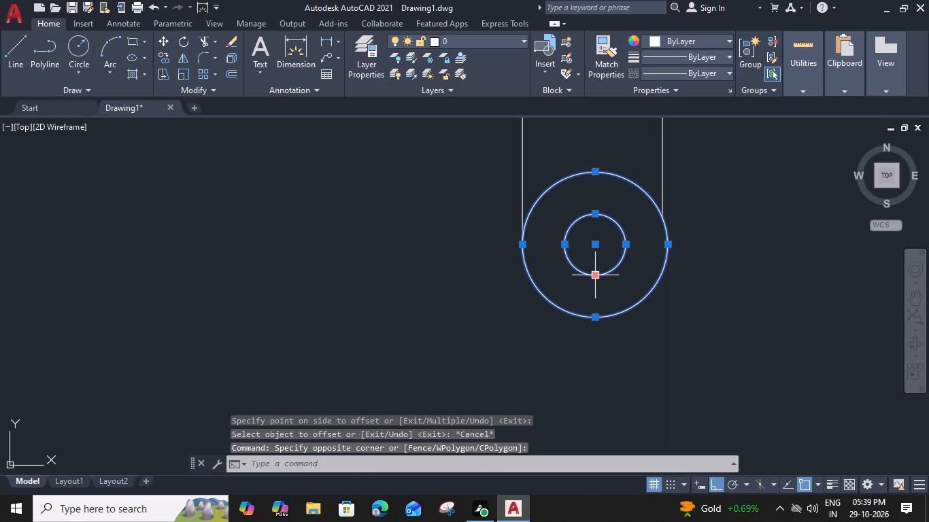
text(G)
key(space)
Copy the circle group to the lower line's free end on the horizontal double line at the top of the porch steps.
drag(685, 245, 654, 258)
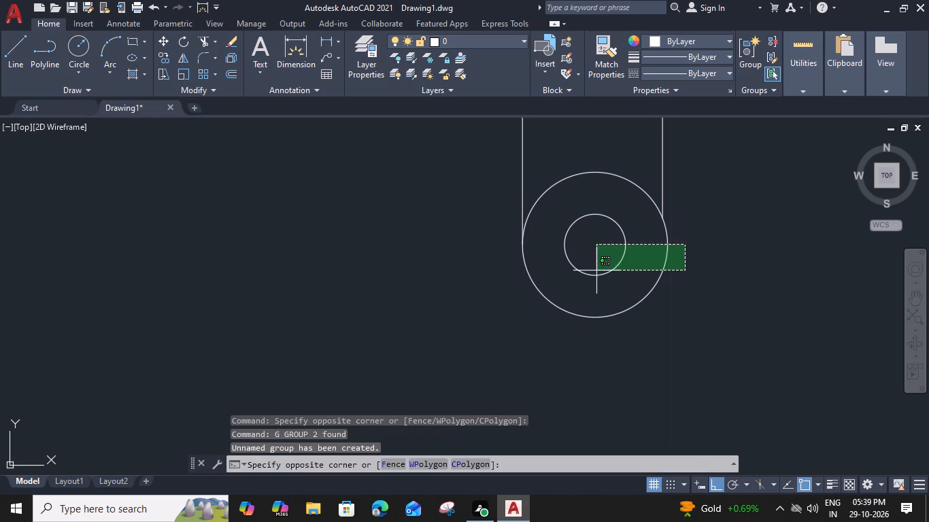
click(596, 271)
text(CO)
key(space)
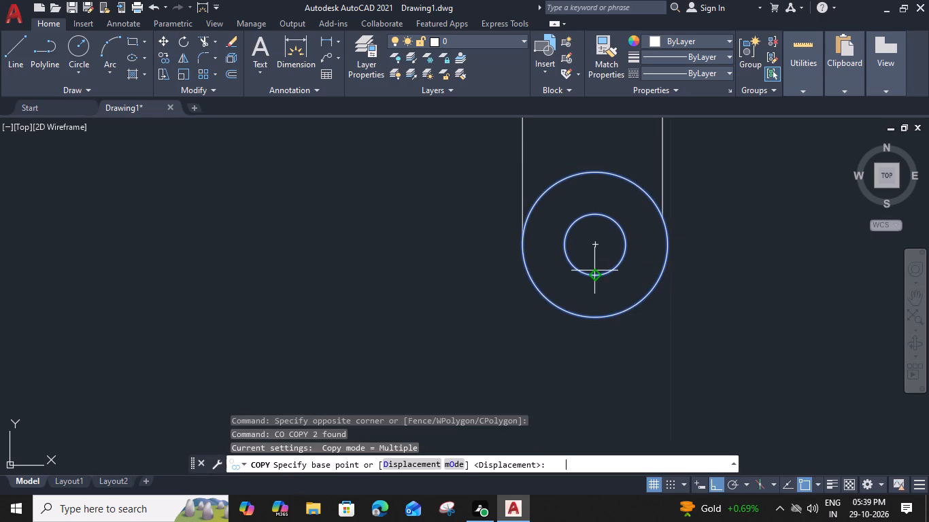
click(522, 229)
scroll(550, 232, down, 2)
middle_drag(599, 230, 337, 245)
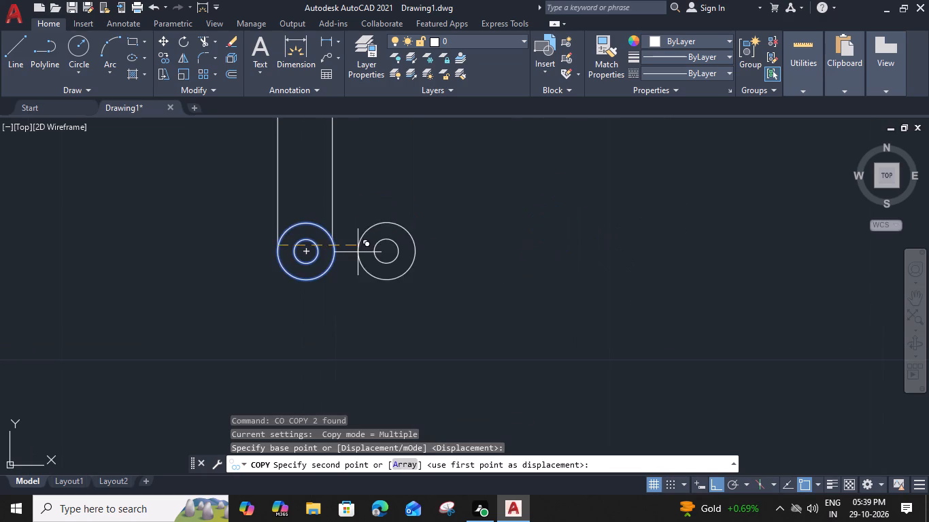
scroll(492, 246, down, 3)
middle_drag(645, 239, 180, 304)
scroll(520, 312, down, 3)
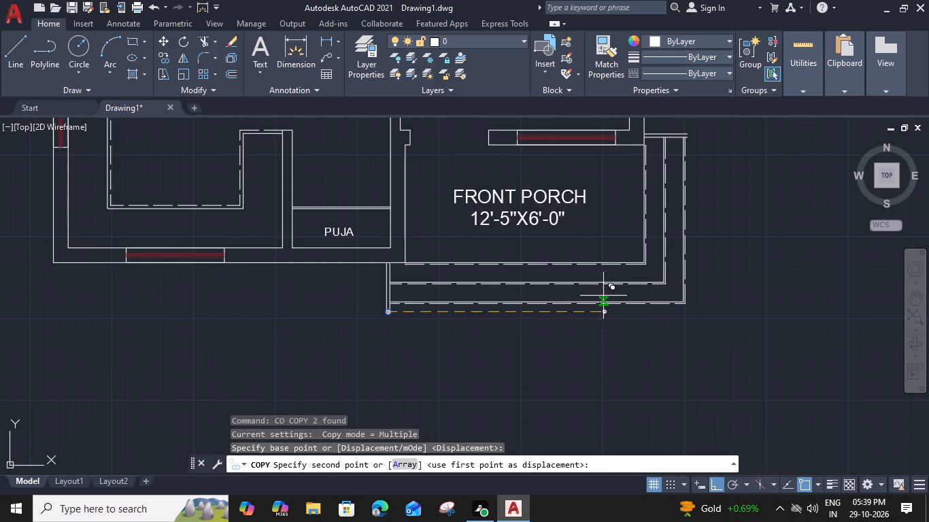
scroll(688, 132, up, 4)
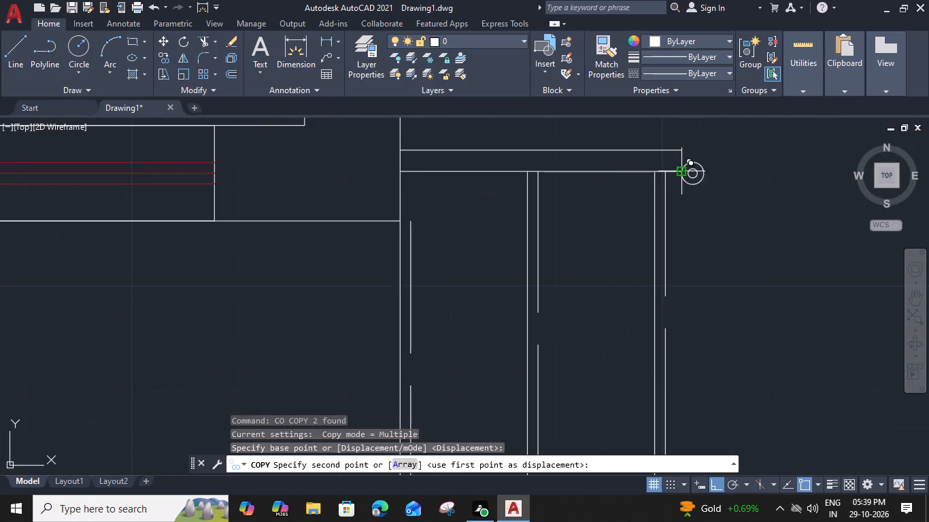
click(681, 171)
key(Escape)
Move the copied circle group so the outer circle's bottom point sits on the lower line's free end.
click(705, 171)
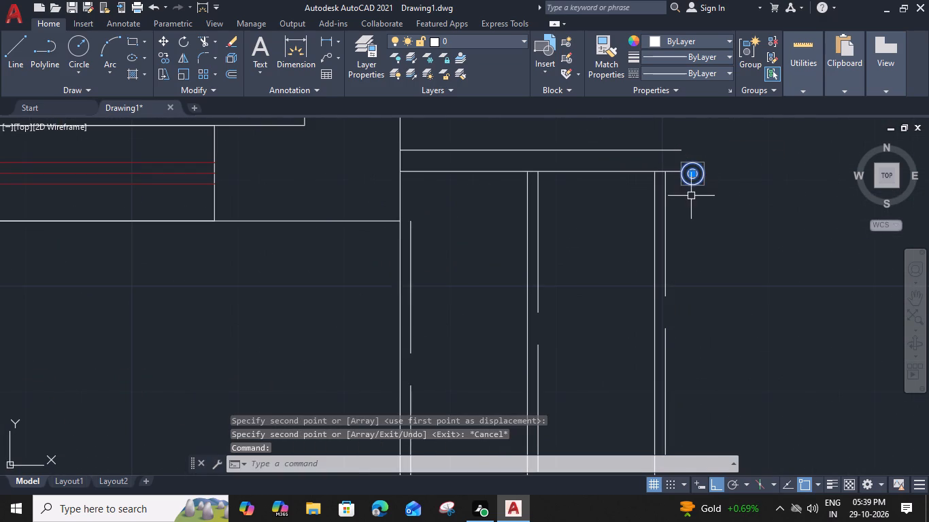
key(m)
key(space)
scroll(689, 161, up, 3)
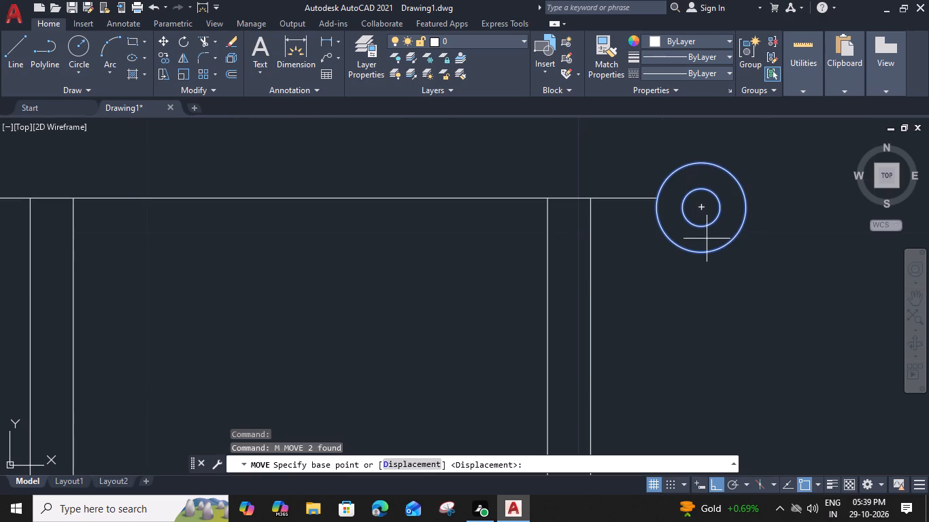
drag(703, 252, 699, 244)
click(654, 199)
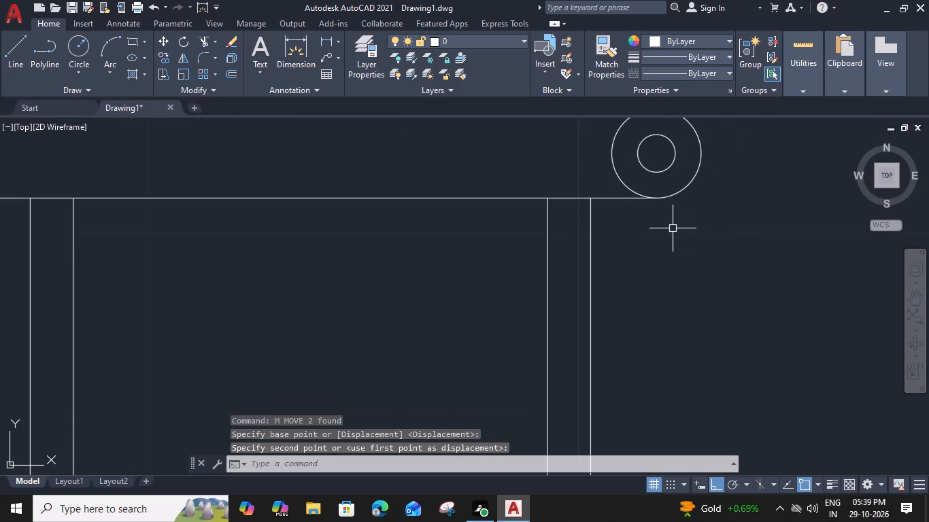
Trim the end of the horizontal double line's upper line where it runs inside the copied outer circle.
middle_drag(673, 228, 686, 303)
key(t)
key(r)
key(space)
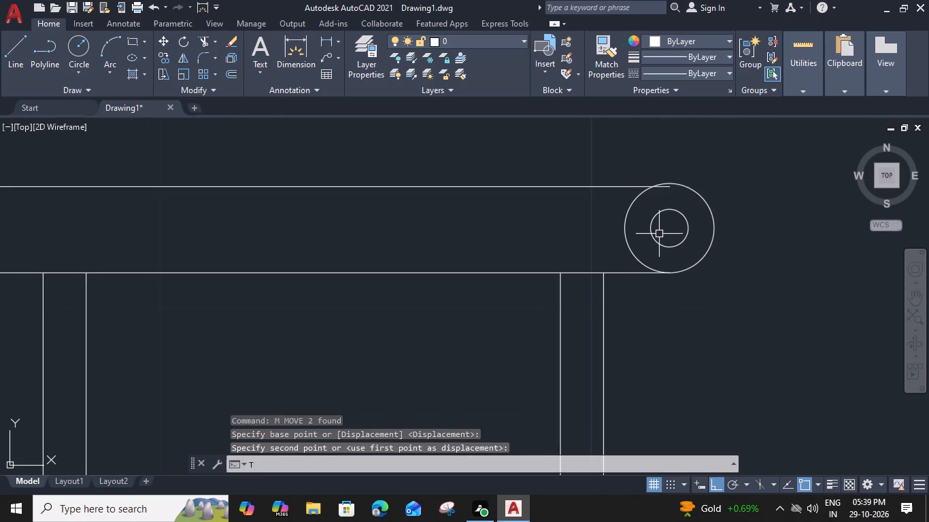
click(664, 188)
key(Escape)
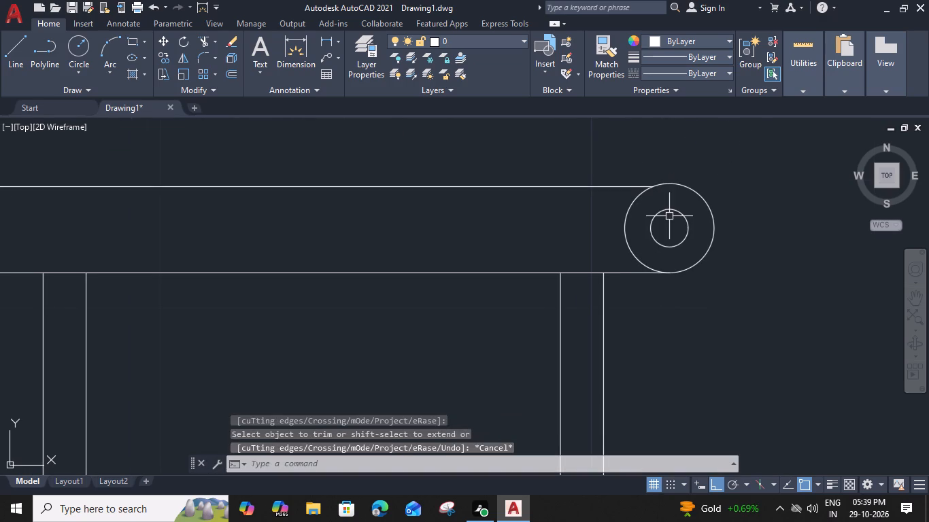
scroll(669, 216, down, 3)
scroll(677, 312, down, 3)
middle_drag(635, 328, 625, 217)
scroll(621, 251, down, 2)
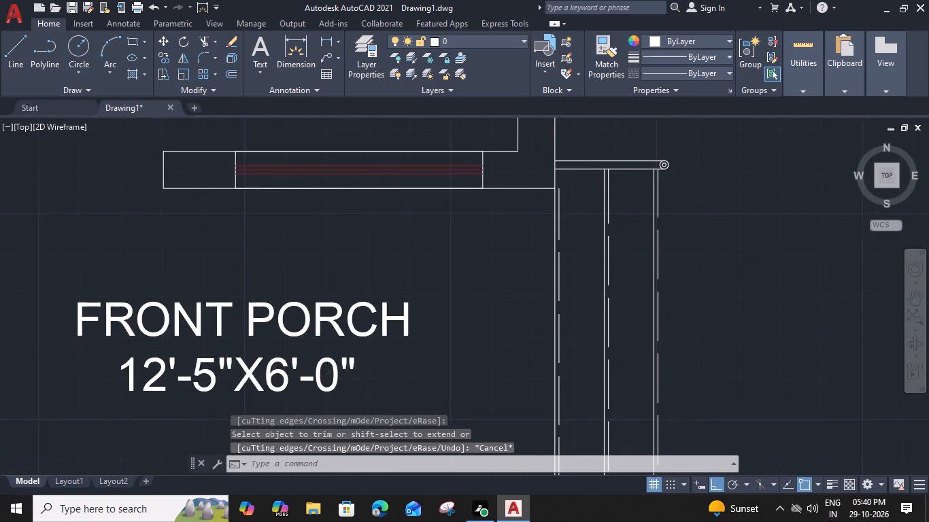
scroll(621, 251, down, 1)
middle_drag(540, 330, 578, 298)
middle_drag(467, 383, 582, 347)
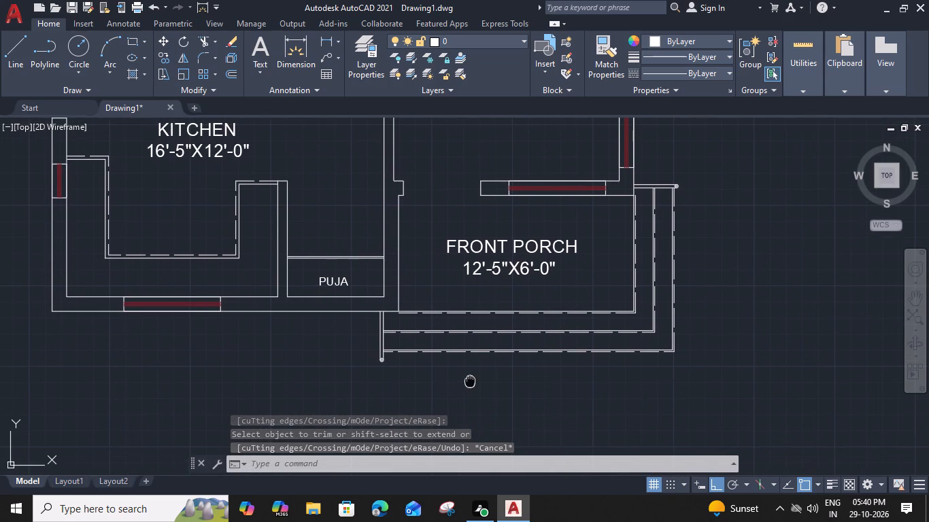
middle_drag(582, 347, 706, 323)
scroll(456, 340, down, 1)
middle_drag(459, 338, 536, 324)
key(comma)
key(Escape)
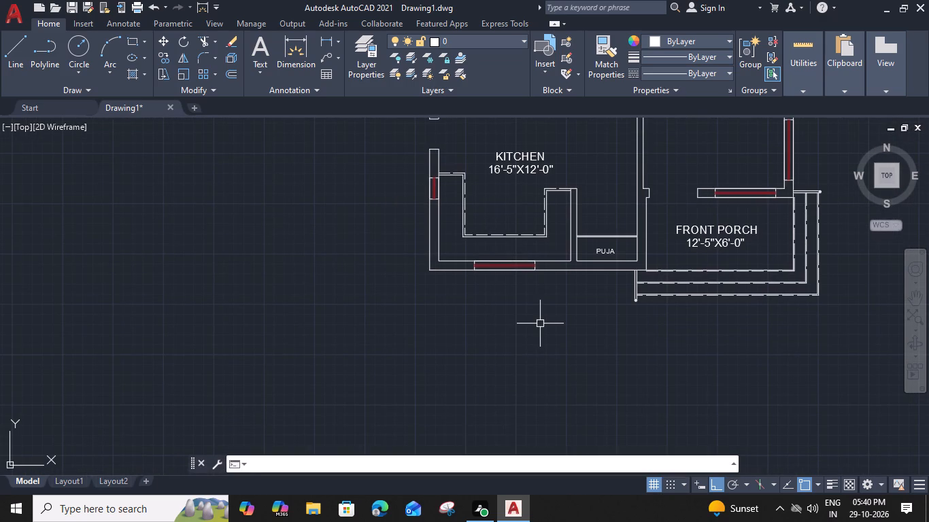
Draw a horizontal line from the outer circle's west quadrant at the porch steps' railing end to just past the kitchen's outer west wall.
text(L)
key(space)
scroll(607, 275, up, 2)
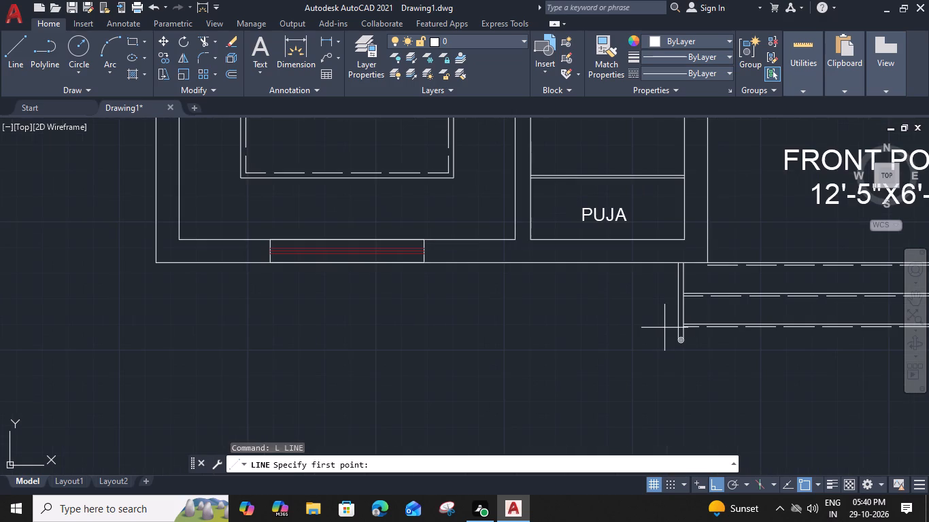
scroll(676, 324, up, 3)
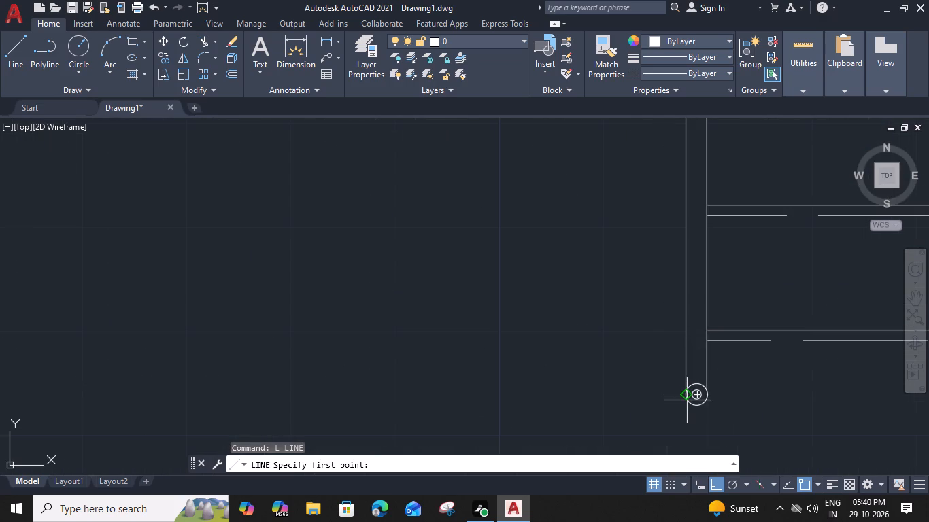
click(684, 398)
scroll(515, 403, down, 3)
middle_drag(469, 401, 818, 315)
click(373, 325)
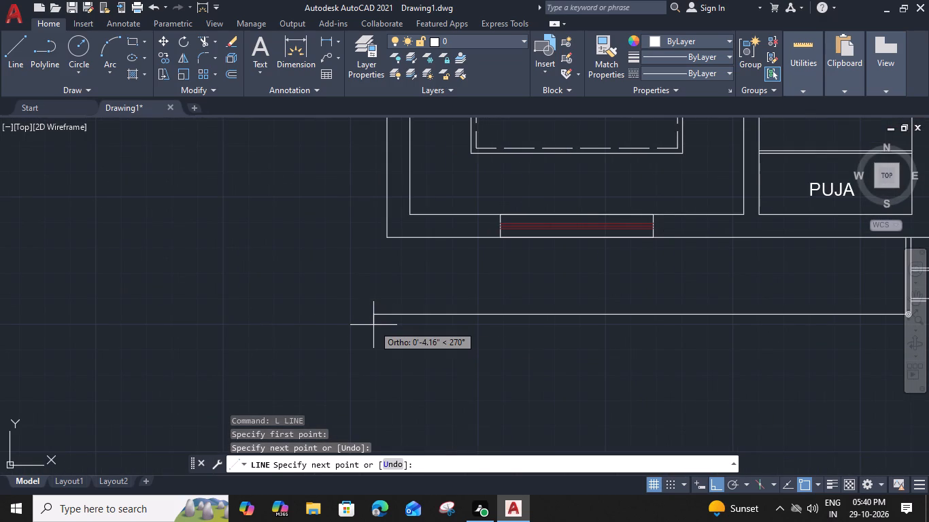
key(Escape)
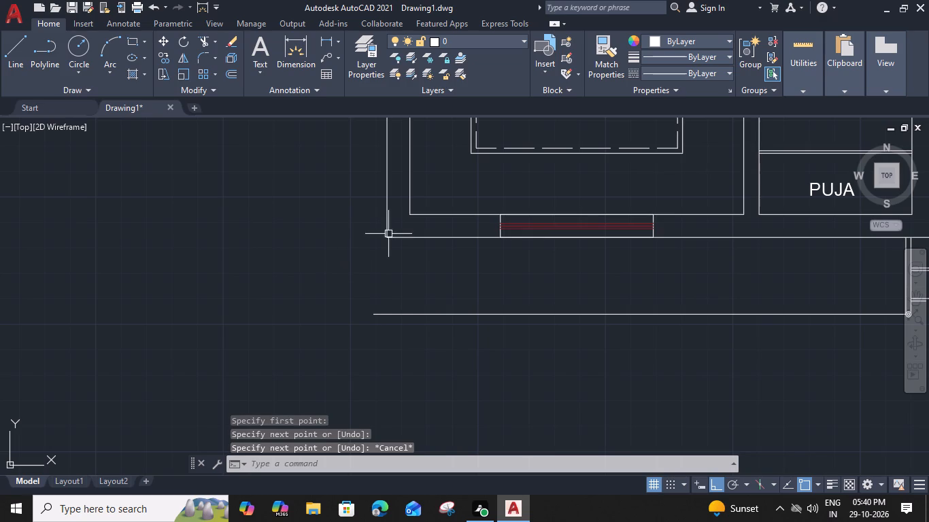
Draw a vertical line from the kitchen's outer southwest corner down to the new horizontal line.
text(L)
key(space)
click(387, 234)
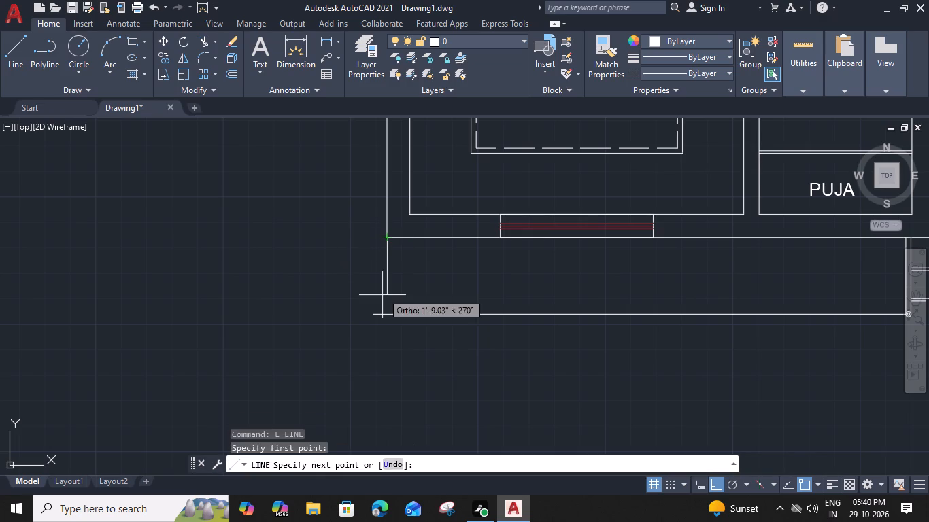
click(387, 315)
key(Escape)
Trim the horizontal line's overhang west of the new vertical line.
text(TR)
key(space)
click(379, 315)
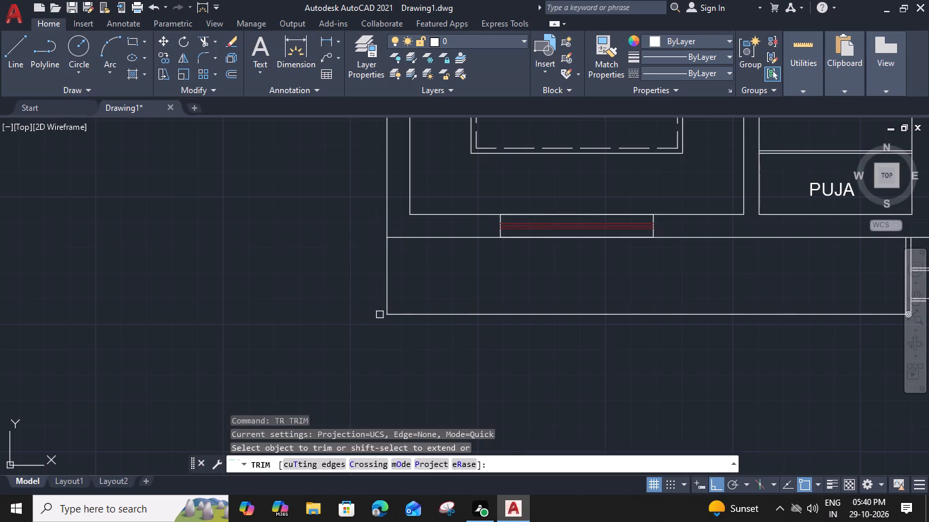
key(Escape)
Offset the lower horizontal line of the strip below the kitchen 8' downward.
scroll(379, 312, down, 2)
middle_drag(637, 315, 545, 299)
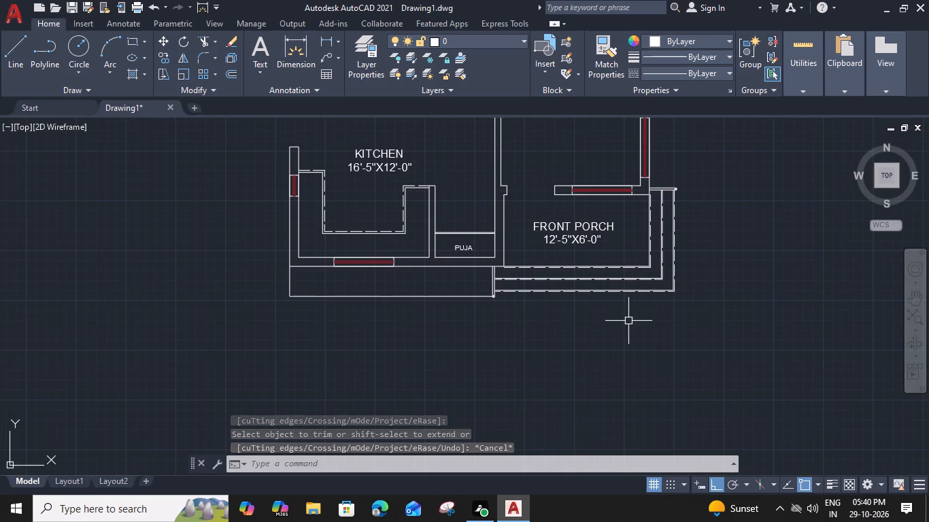
scroll(628, 321, down, 1)
scroll(506, 315, up, 1)
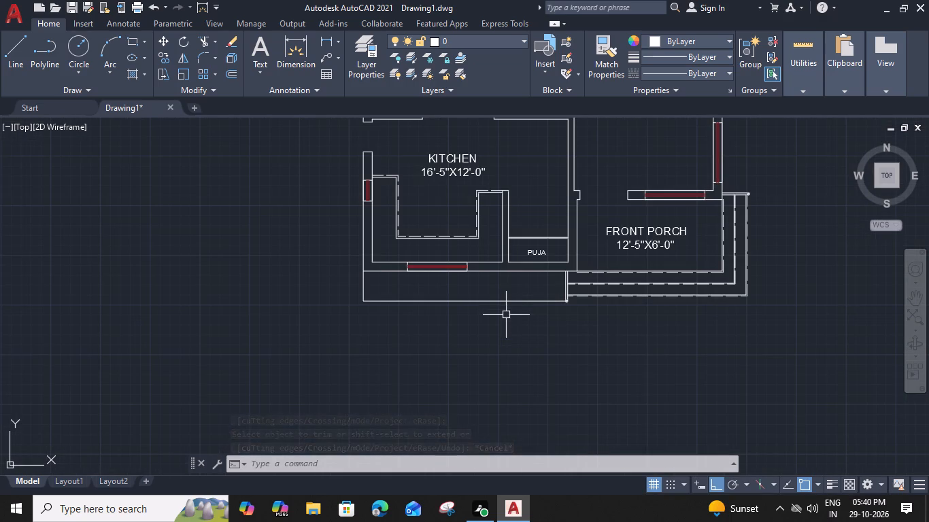
click(522, 301)
key(o)
key(space)
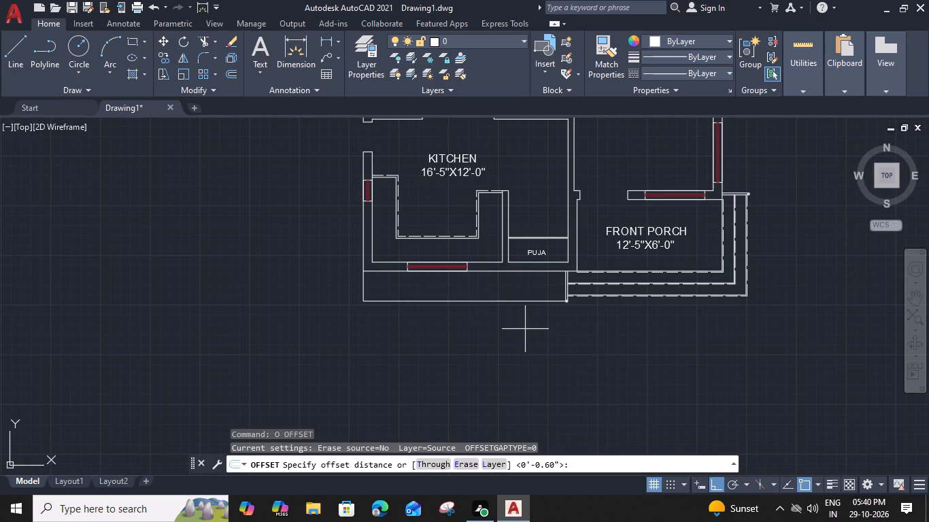
key(8)
text(')
key(space)
click(521, 360)
middle_drag(520, 355, 503, 250)
click(532, 349)
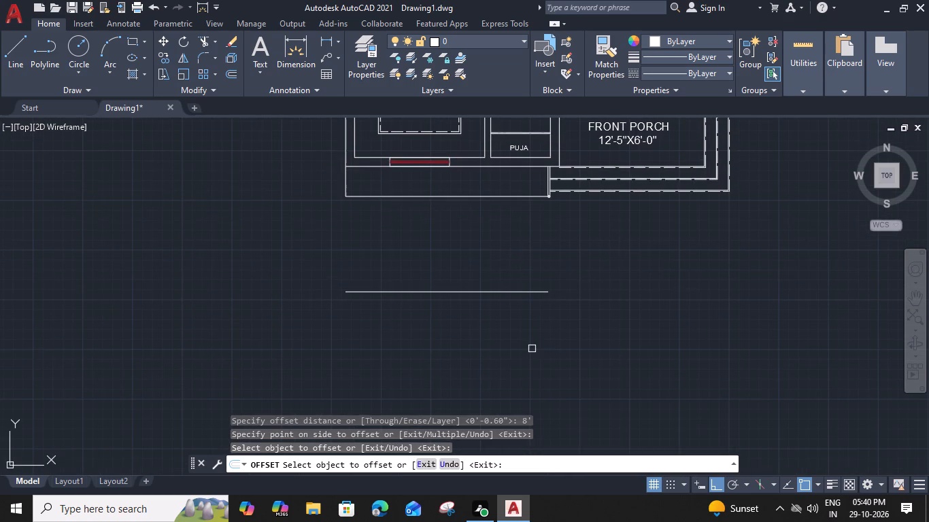
key(Escape)
Offset the new lower line 6" downward to form a double line.
click(517, 290)
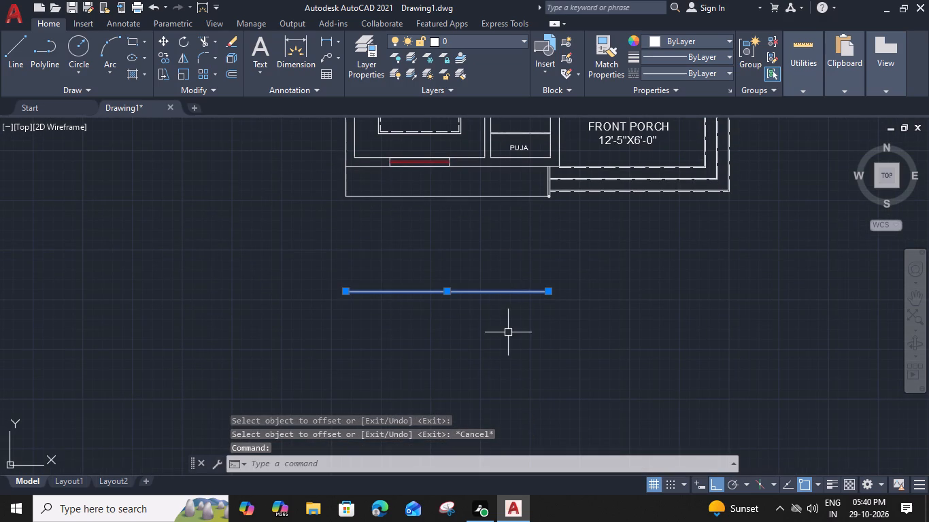
text(O)
key(space)
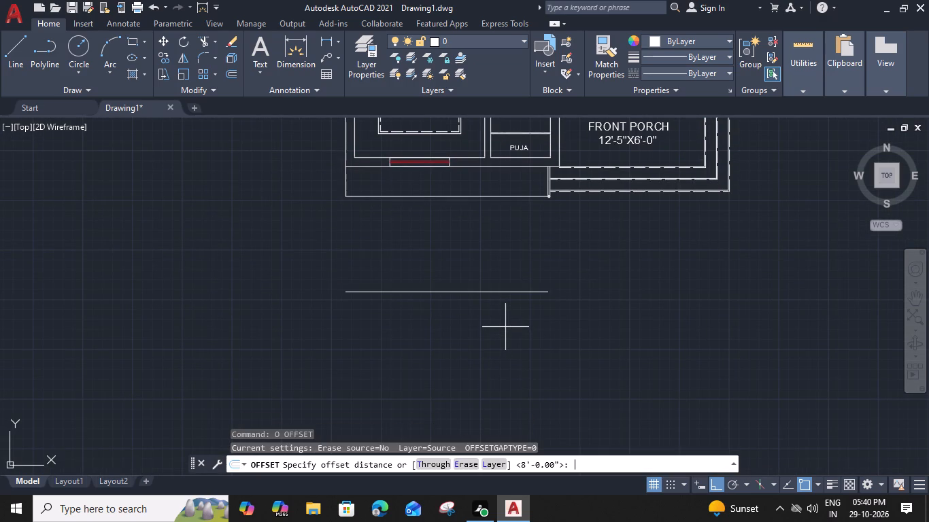
text(6")
key(Return)
click(505, 338)
key(Escape)
Draw a freehand-length horizontal line running east from just beyond the porch steps' outer southeast corner, level with the steps' bottom edge.
middle_drag(549, 320, 548, 320)
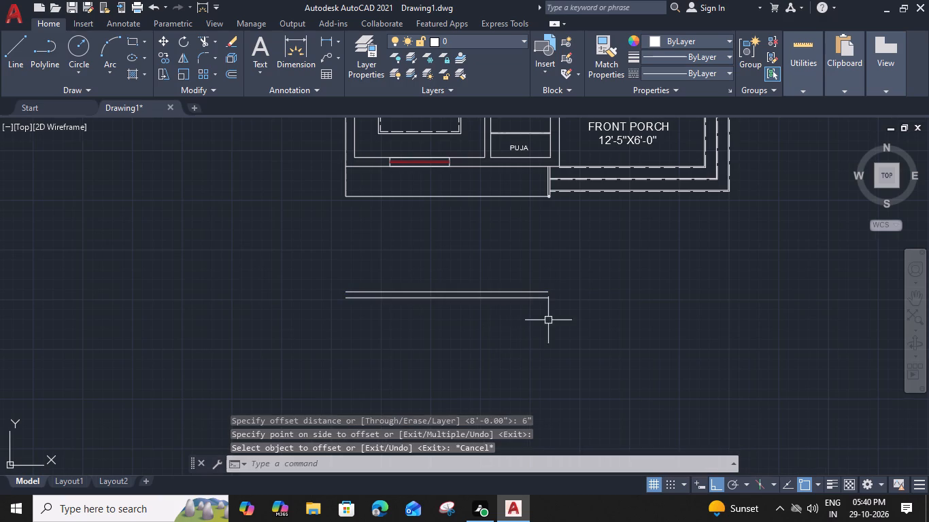
middle_drag(548, 320, 443, 328)
scroll(525, 283, down, 1)
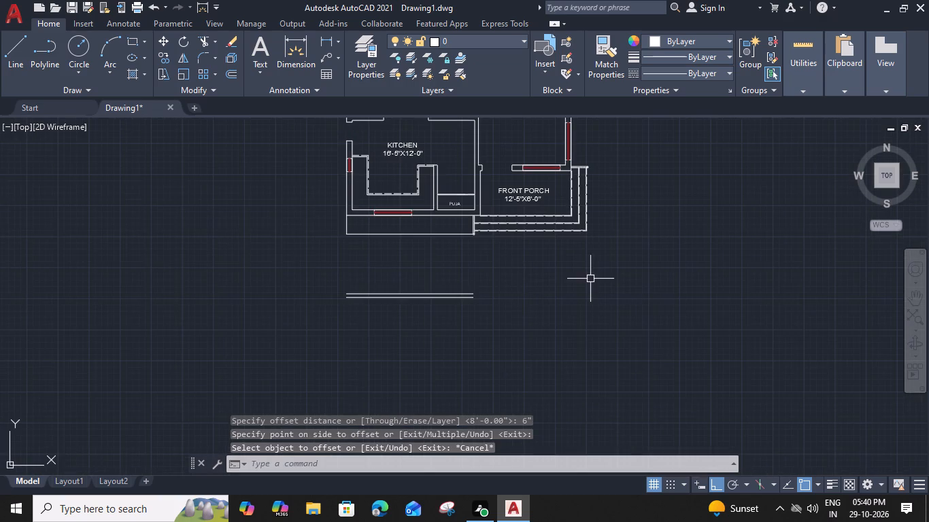
middle_drag(587, 278, 548, 283)
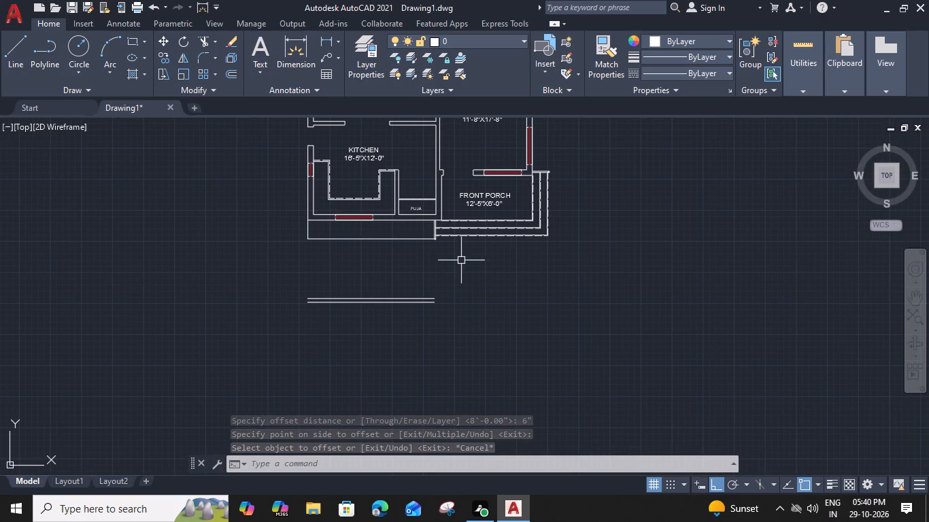
key(l)
key(space)
scroll(544, 237, up, 1)
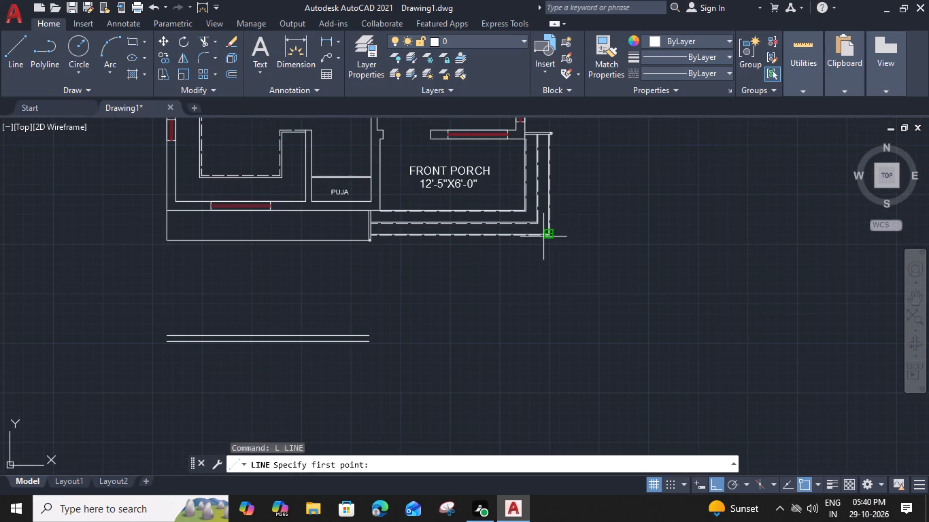
click(560, 239)
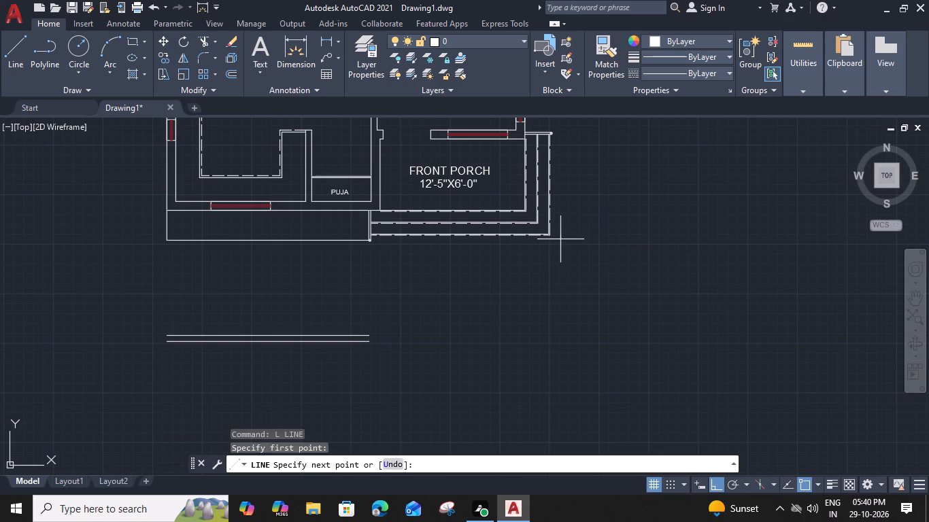
click(696, 237)
key(Escape)
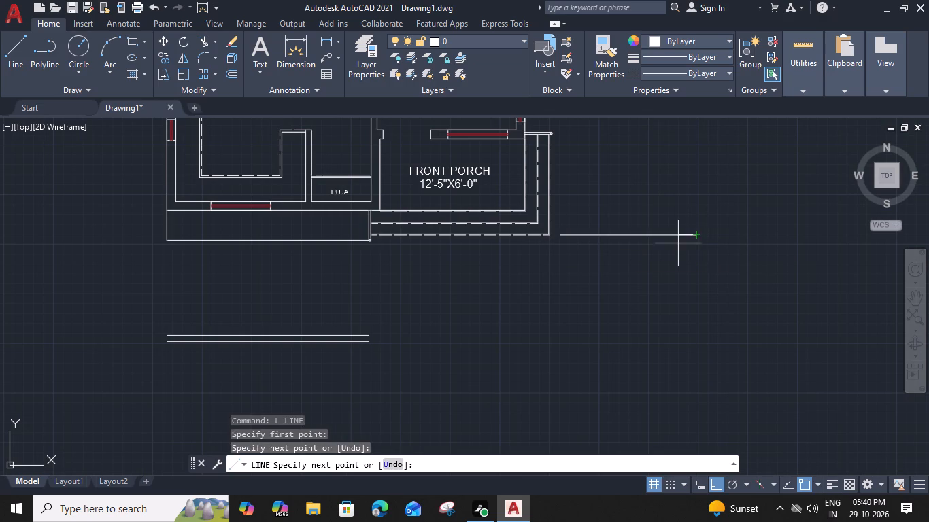
Draw a vertical line from the short horizontal line's east end down past the level of the double line.
middle_drag(490, 351, 452, 324)
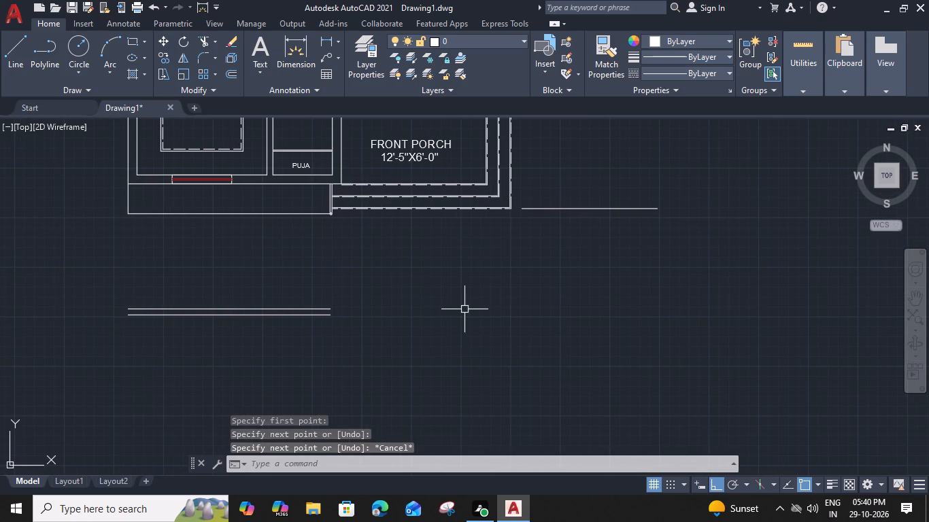
key(l)
key(space)
click(656, 210)
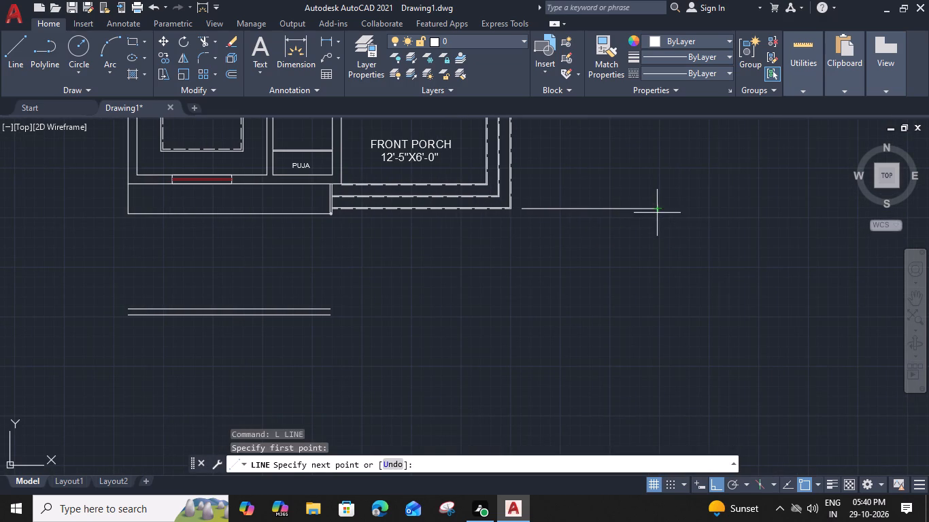
click(670, 358)
key(Escape)
Extend both lines of the double line east to the new vertical line.
key(e)
key(x)
key(space)
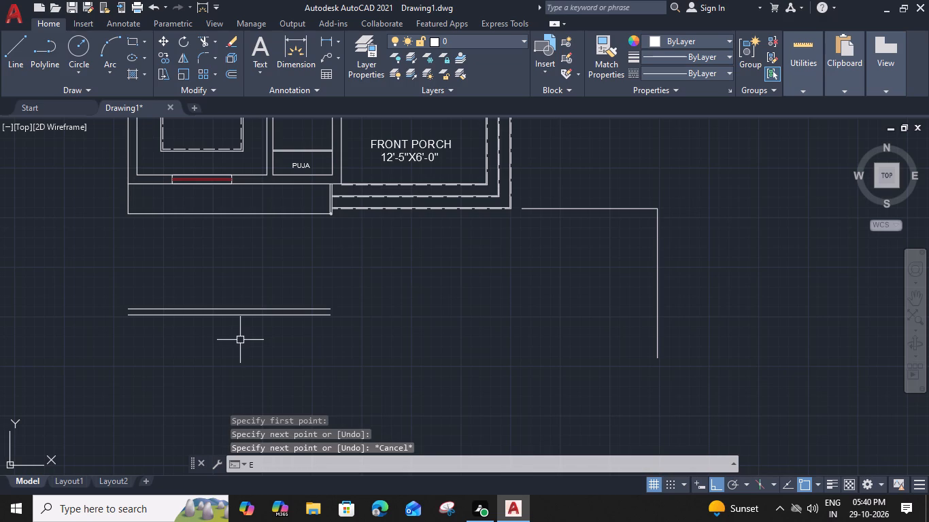
click(294, 284)
click(299, 391)
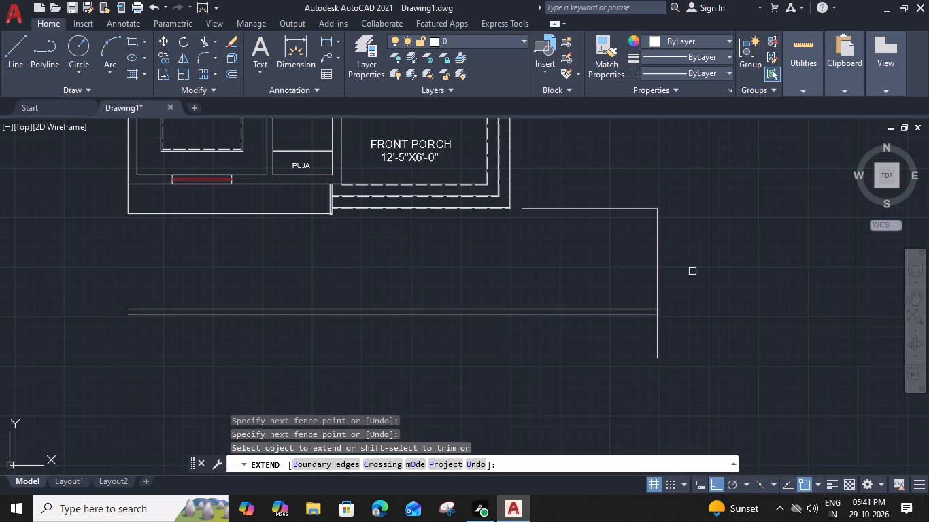
Remove the vertical boundary line, including the small piece between the two extended lines.
shift+click(660, 269)
shift+click(658, 335)
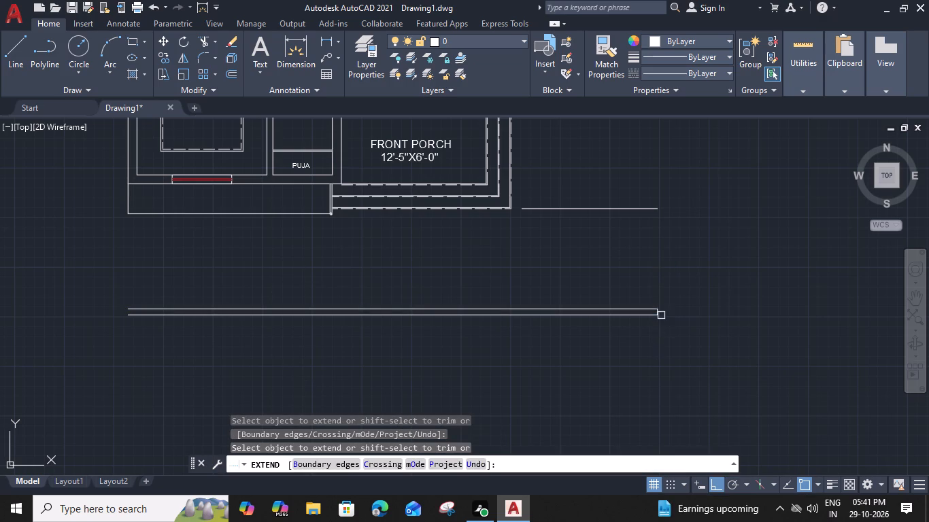
shift+scroll(661, 315, up, 2)
shift+click(653, 309)
shift+scroll(653, 309, down, 3)
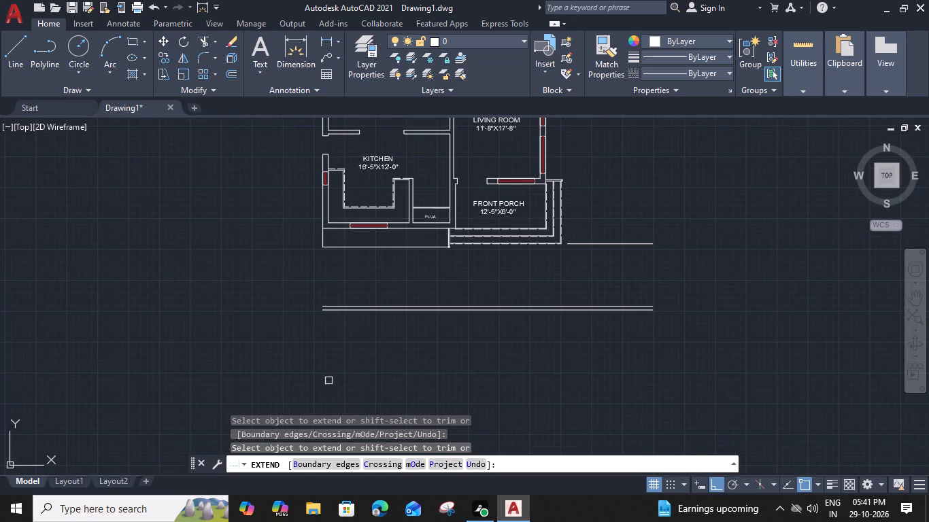
key(Escape)
Place a breakline from the kitchen strip's southwest corner to the double line's lower west end, with the break symbol about midway.
middle_drag(291, 302, 382, 322)
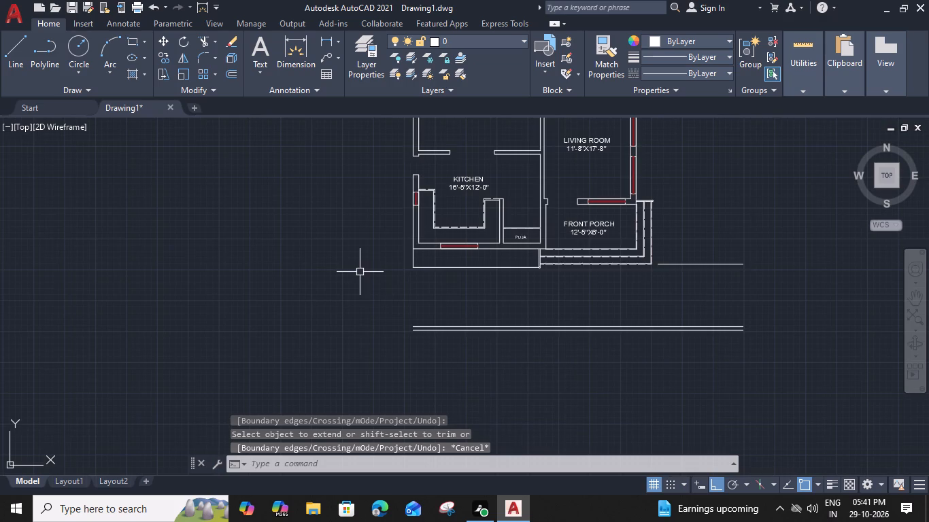
scroll(361, 288, up, 1)
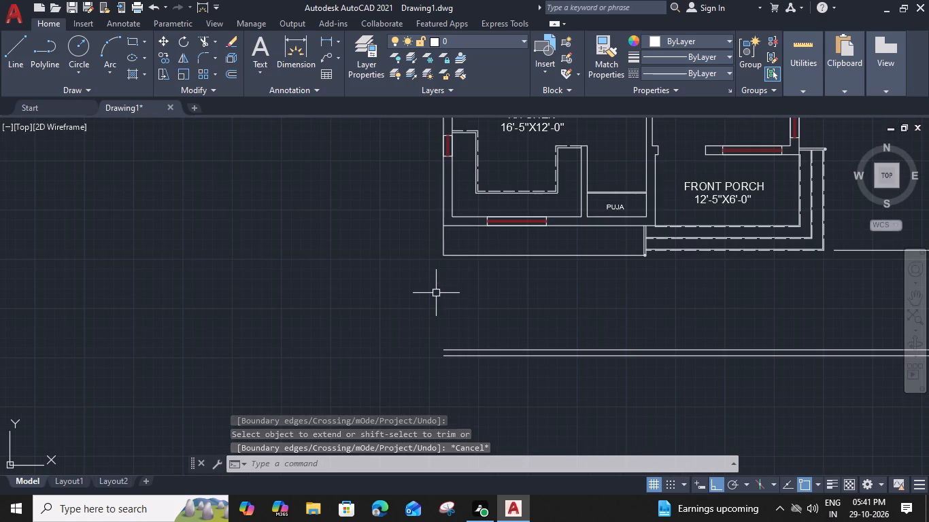
text(BREAK)
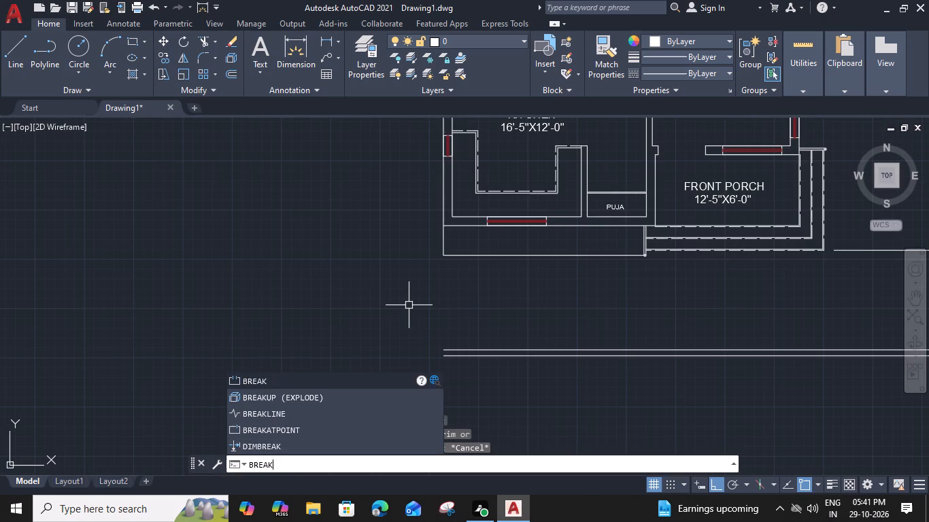
click(265, 413)
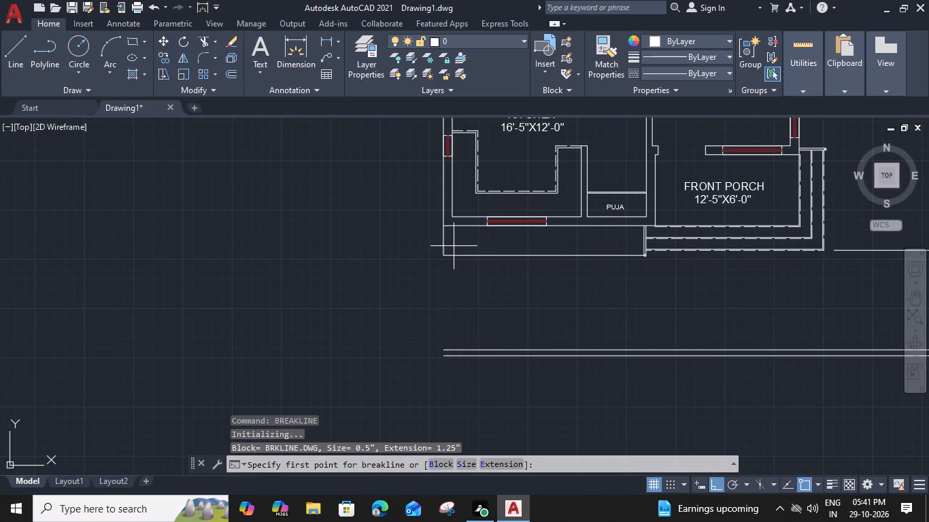
click(443, 255)
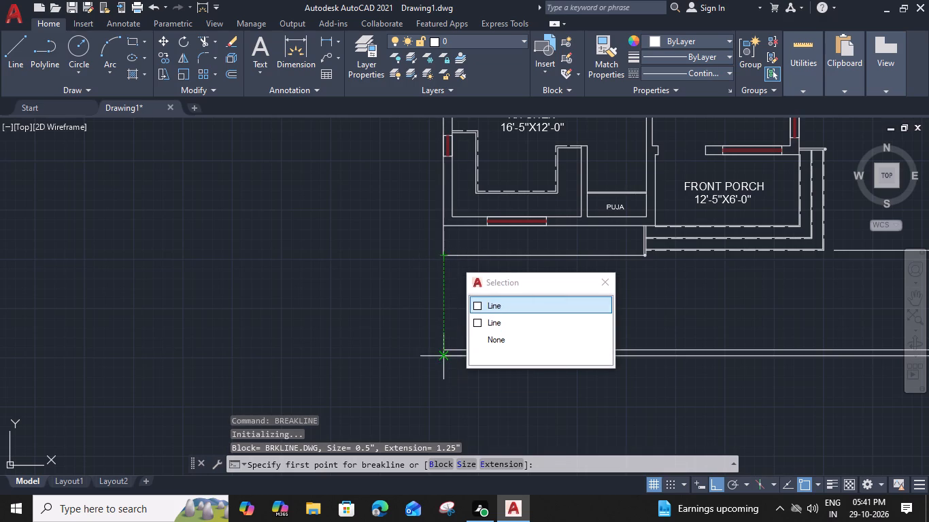
click(447, 358)
click(443, 307)
Stretch the west breakline's tiny symbol into a zigzag, pulling its tips east and west and its end vertices up and down.
scroll(443, 307, up, 2)
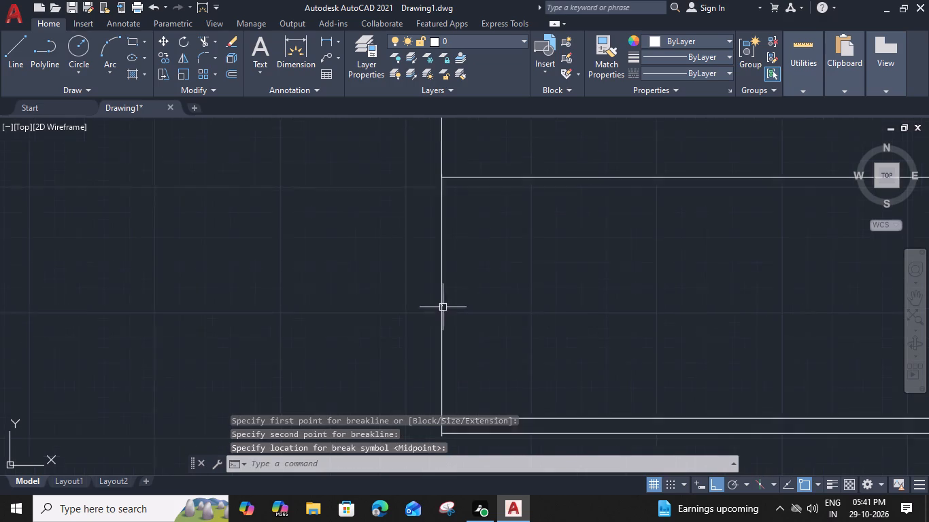
scroll(443, 307, up, 4)
click(435, 307)
scroll(435, 307, up, 1)
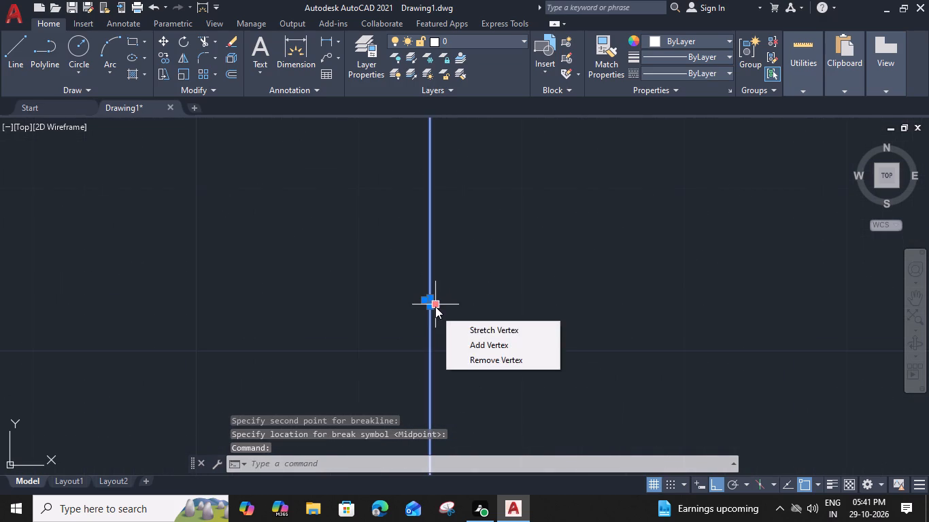
click(435, 305)
drag(556, 309, 547, 309)
click(423, 304)
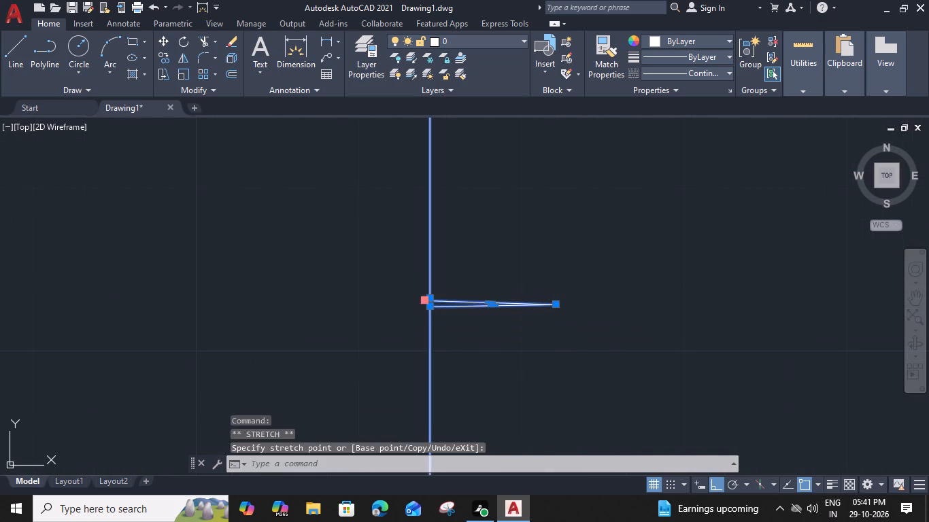
click(209, 317)
click(428, 300)
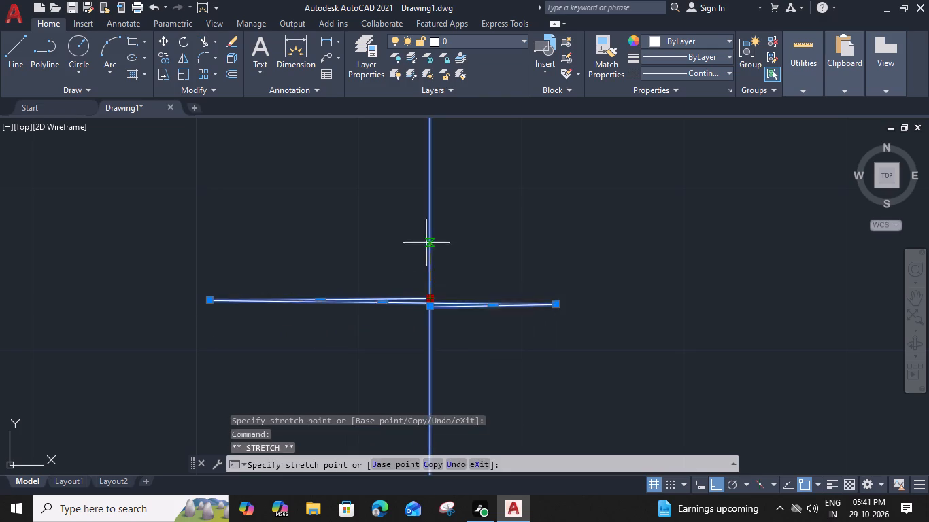
click(432, 217)
drag(432, 308, 433, 315)
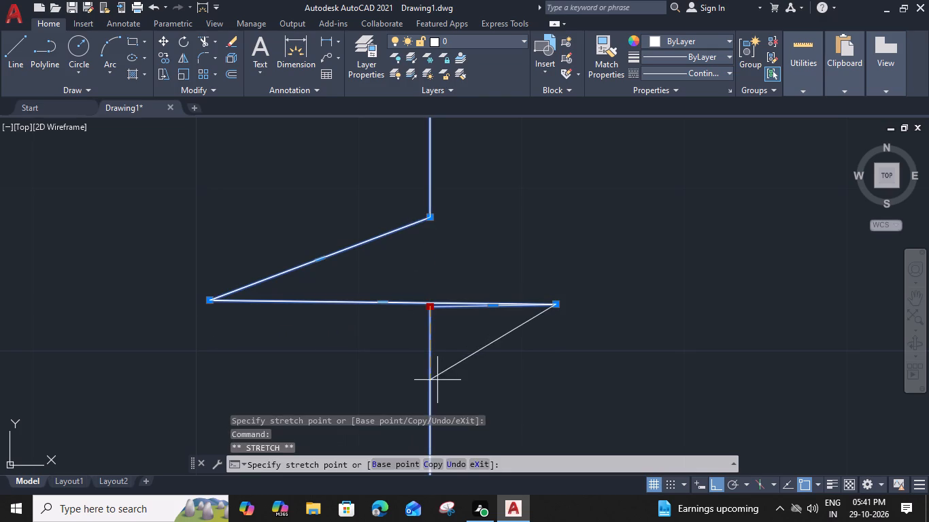
click(430, 387)
Enlarge the west breakline's zigzag further by stretching its tips outward and its upper and lower vertices farther apart.
scroll(450, 397, down, 2)
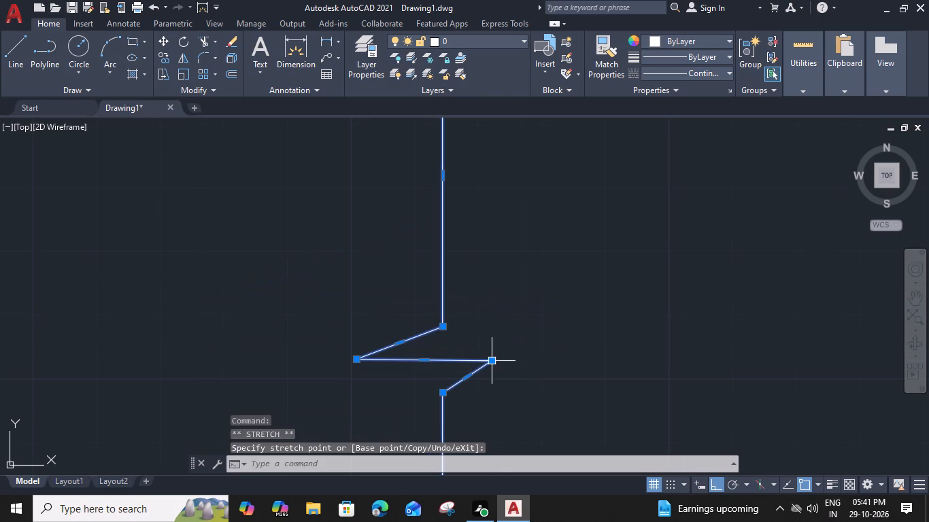
click(494, 362)
click(558, 358)
click(441, 328)
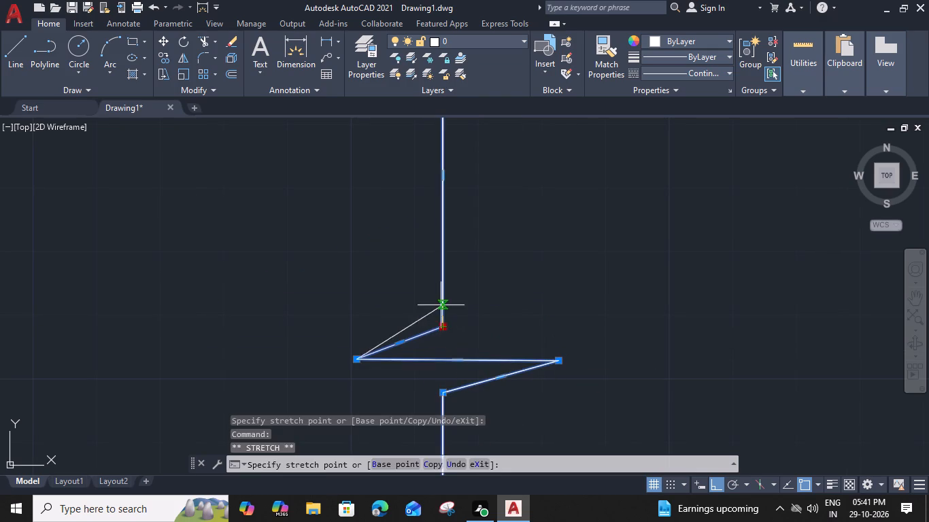
click(441, 299)
click(357, 360)
click(314, 377)
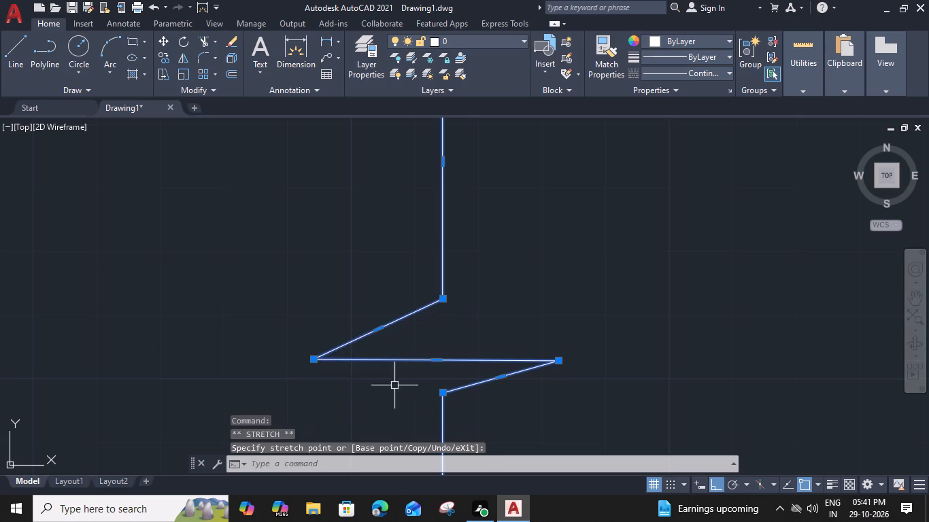
scroll(394, 385, down, 3)
middle_drag(399, 381, 403, 300)
click(411, 308)
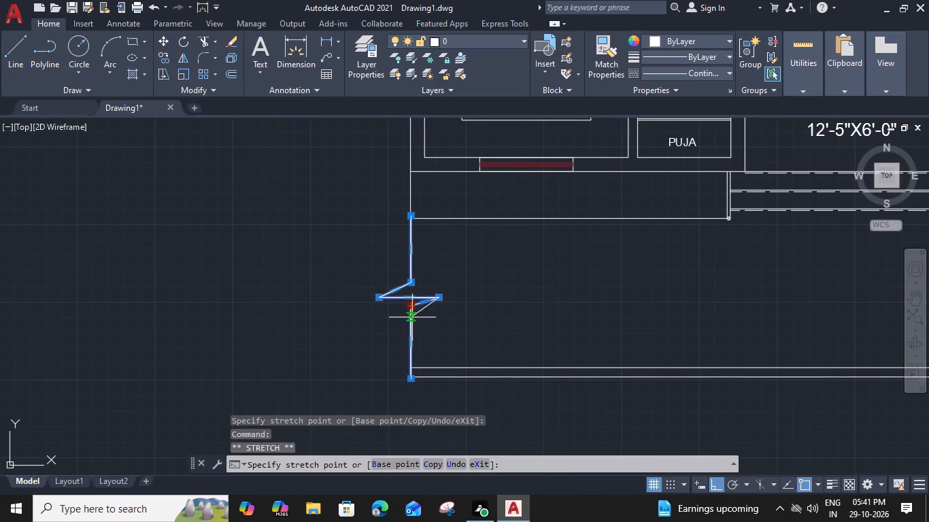
click(412, 320)
key(Escape)
Copy the reshaped breakline from its lower end to the lower east end of the double line.
drag(495, 266, 469, 279)
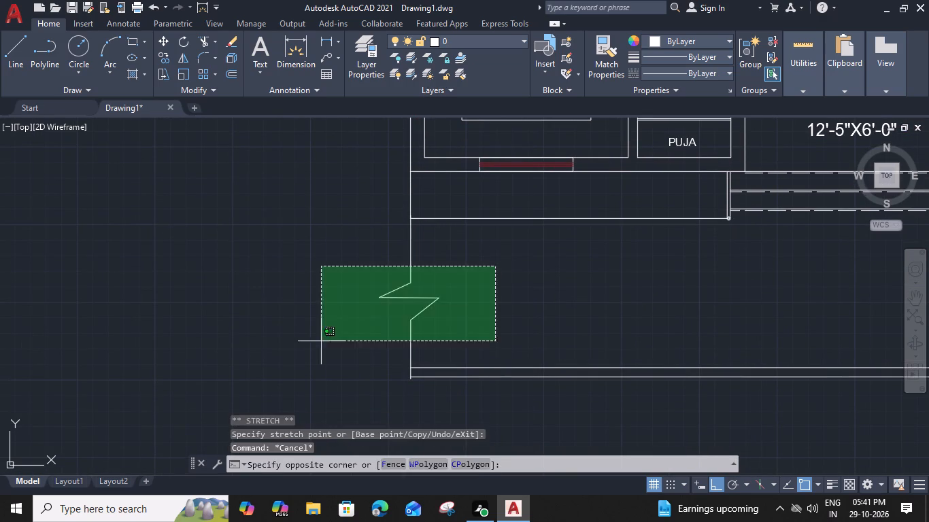
click(275, 359)
text(CO)
key(space)
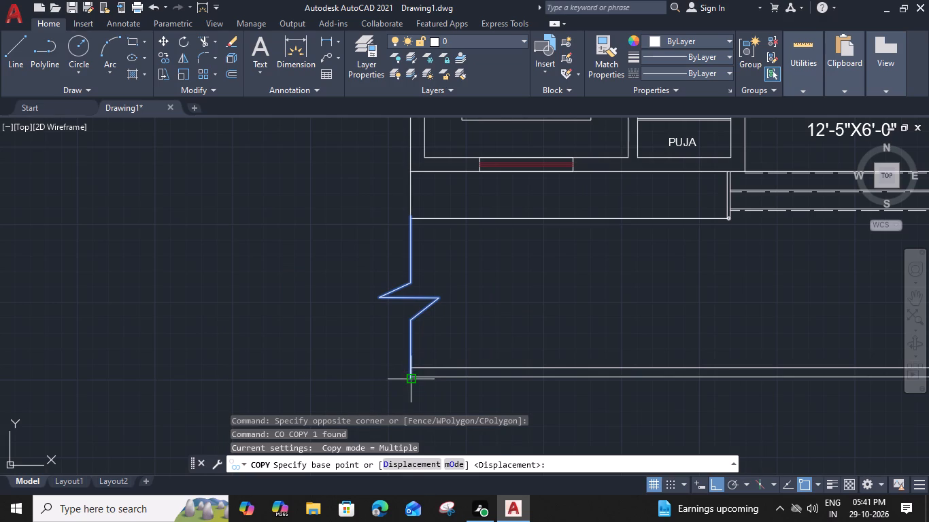
click(410, 380)
scroll(499, 379, down, 3)
scroll(703, 372, up, 3)
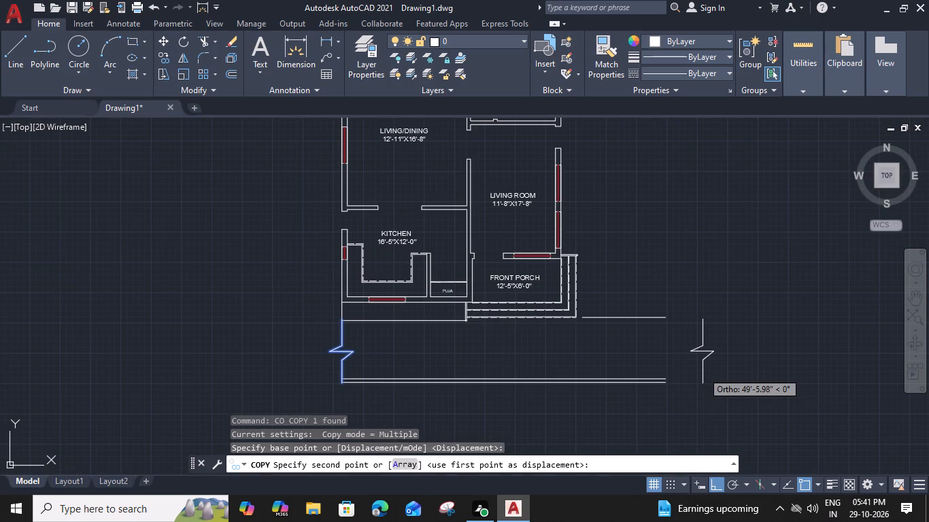
click(628, 401)
key(Escape)
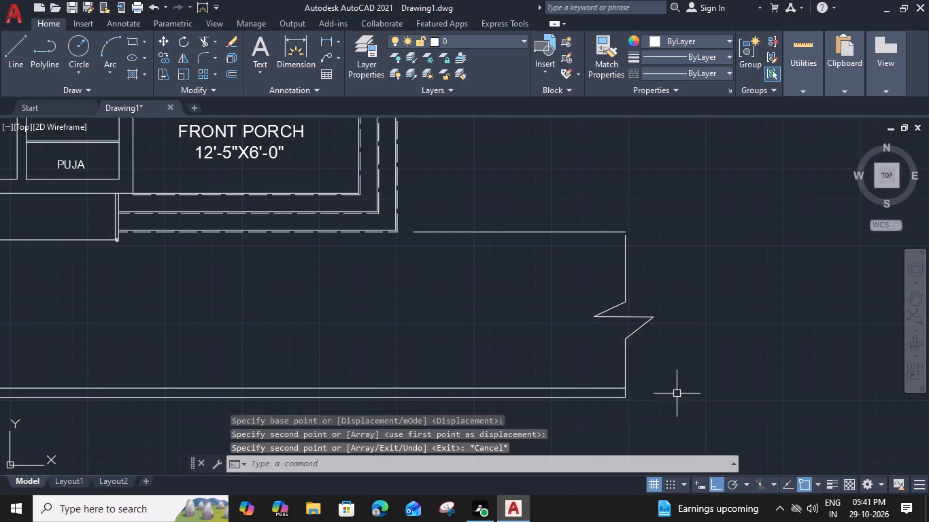
Extend the top of the copied breakline up to the short horizontal line's east end.
middle_drag(649, 274, 607, 302)
text(EX)
key(space)
click(596, 274)
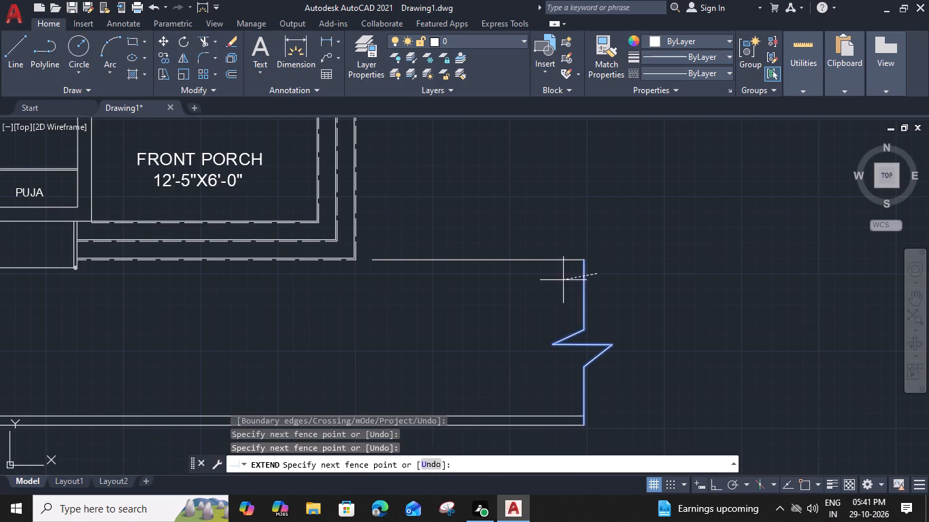
click(563, 280)
key(Escape)
Extend the short horizontal line west to the outer edge of the front porch steps.
scroll(563, 280, down, 2)
middle_drag(354, 333, 356, 344)
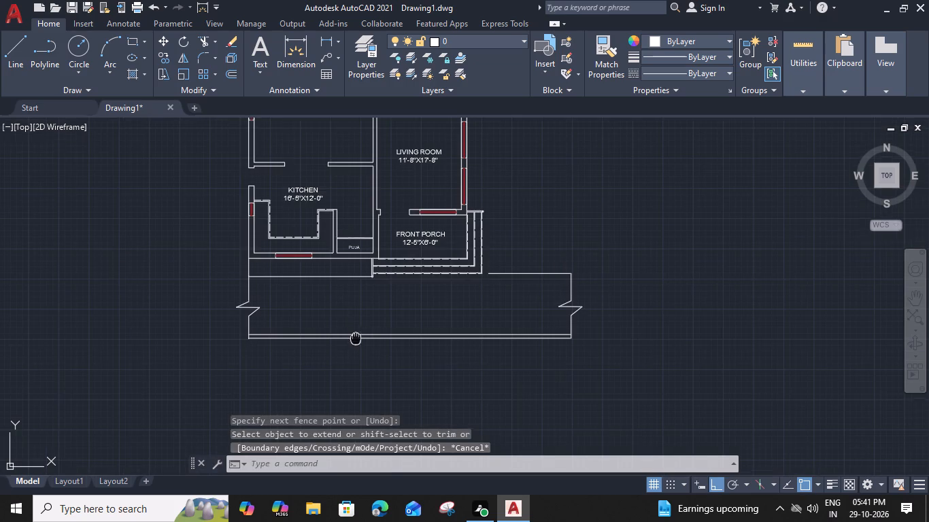
middle_drag(356, 344, 373, 430)
text(EX)
key(space)
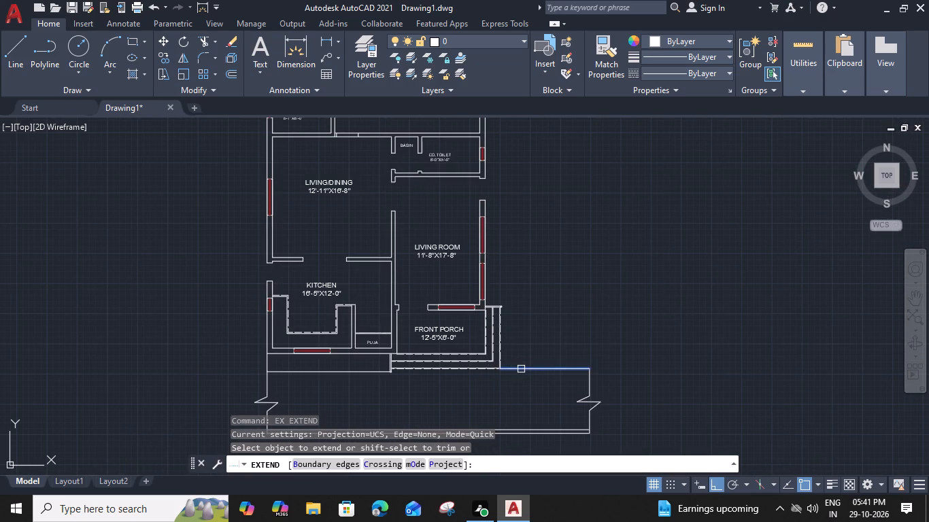
click(521, 370)
key(Escape)
Trim the wall lines across the bedroom door opening above the living/dining area, including the extra line at its west jamb.
middle_drag(435, 338, 428, 381)
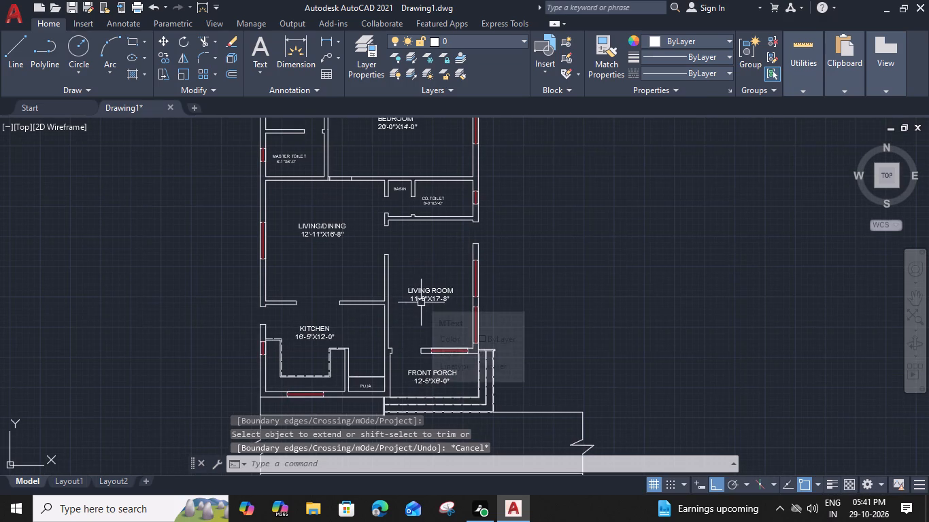
middle_drag(381, 336, 413, 418)
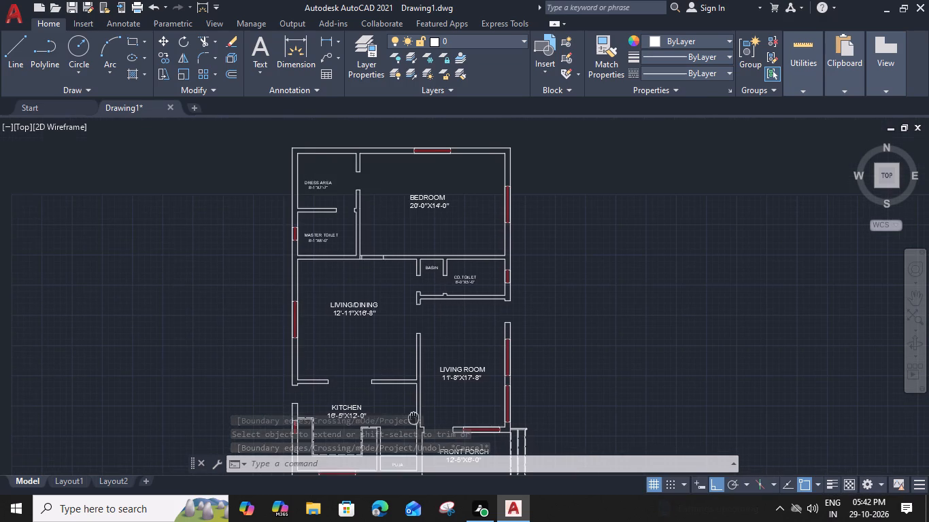
text(TR)
key(space)
scroll(375, 252, up, 3)
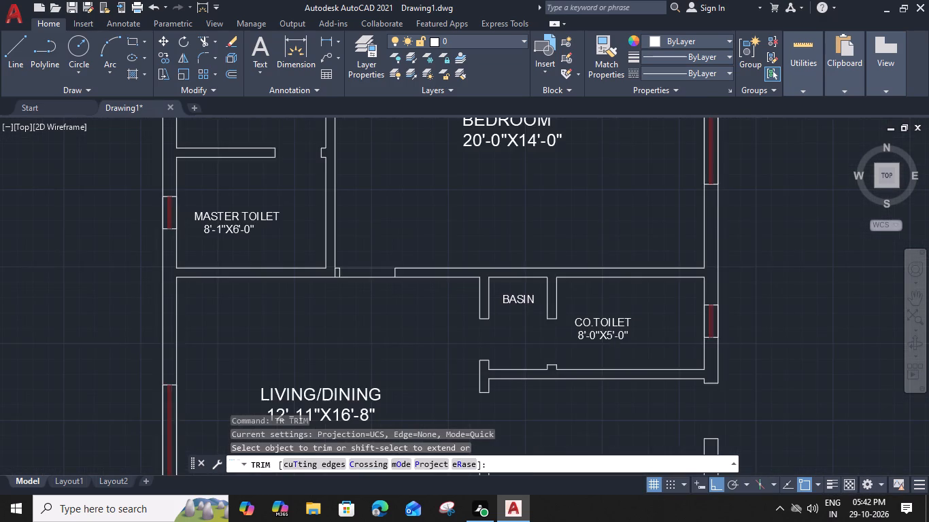
drag(377, 249, 375, 260)
drag(361, 331, 354, 326)
click(307, 285)
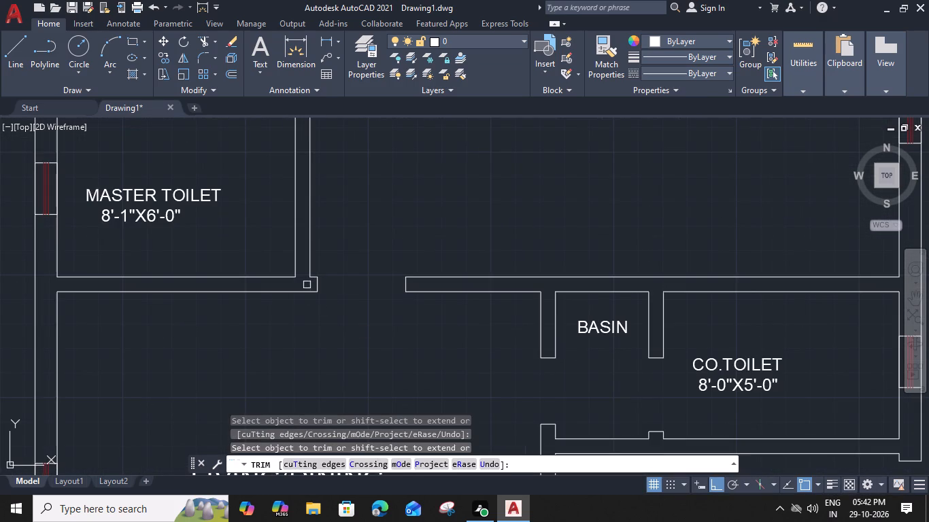
scroll(307, 285, down, 3)
key(Escape)
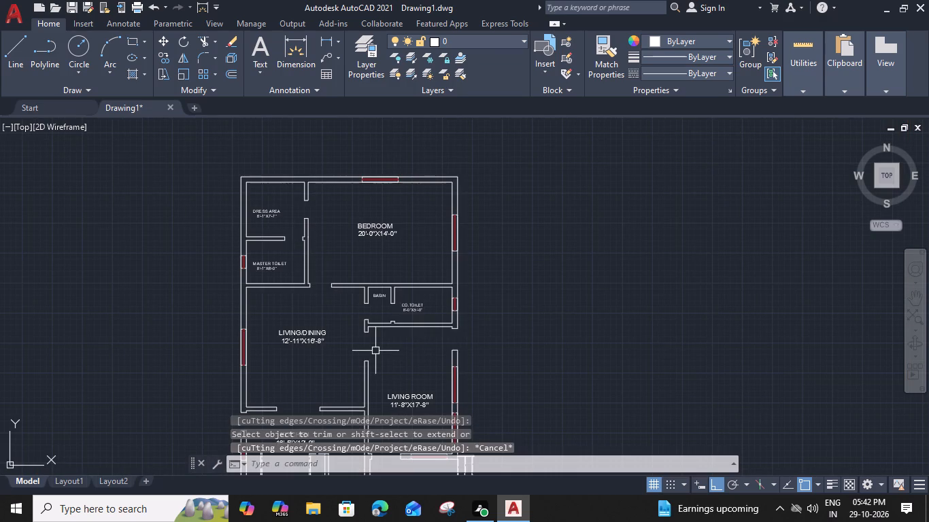
Insert the Door - Imperial block from the architectural tool palette at the opening between the living/dining area and living room.
key(ctrl+3)
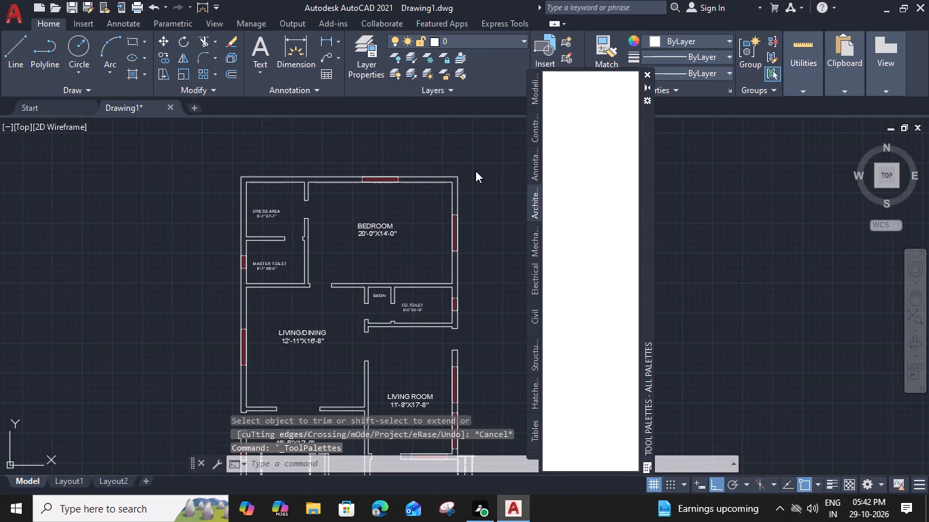
drag(568, 147, 440, 269)
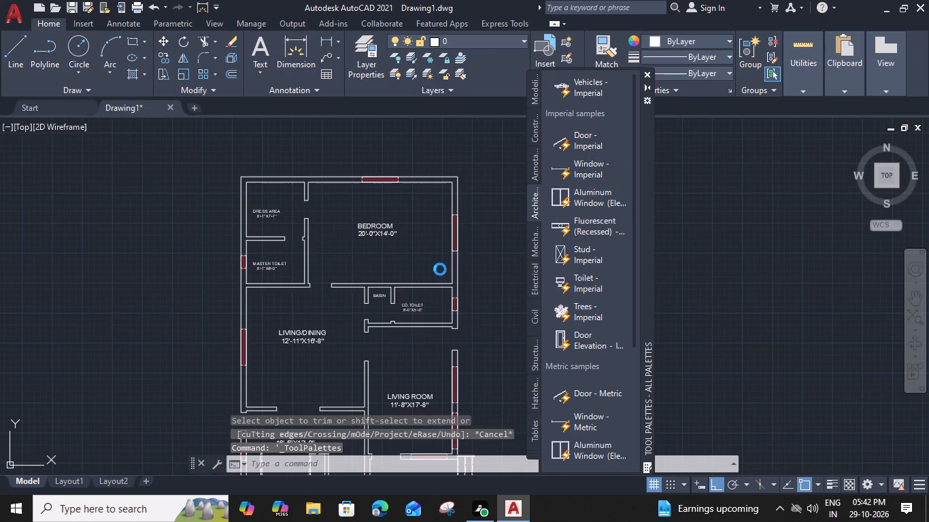
drag(440, 269, 417, 251)
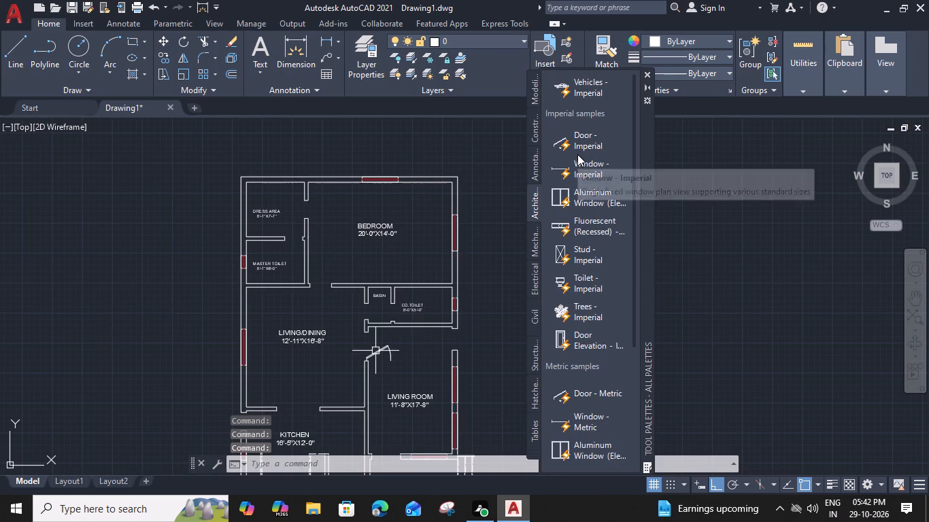
click(645, 75)
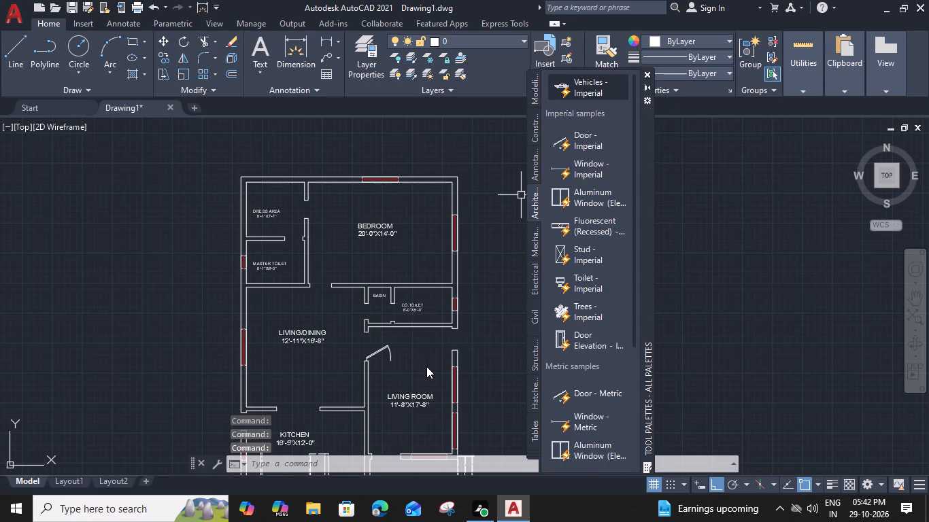
Switch the inserted door block to its fully open position, with the leaf perpendicular to the doorway.
scroll(341, 386, up, 3)
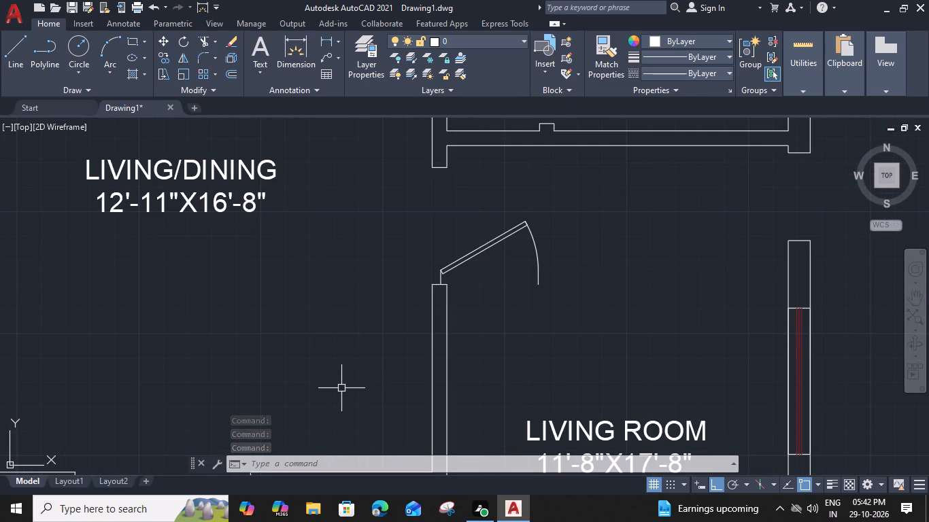
click(484, 246)
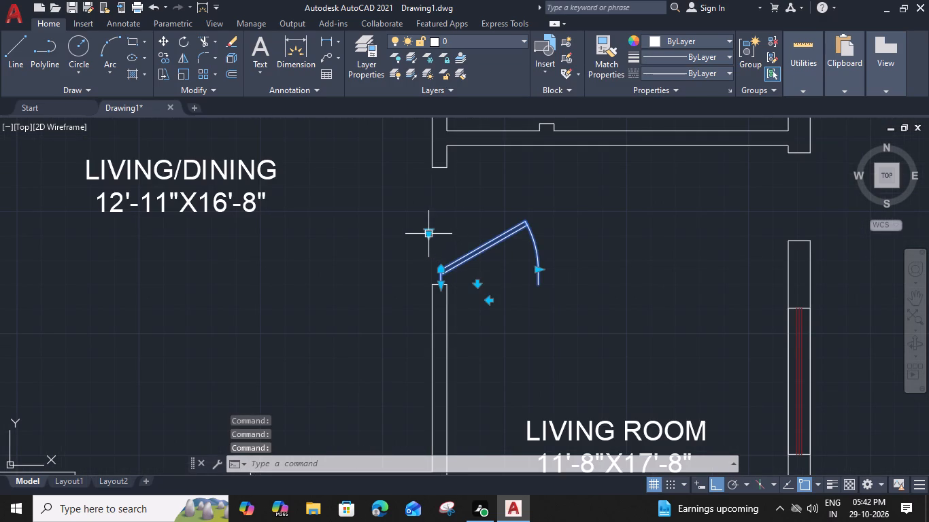
click(430, 234)
click(458, 285)
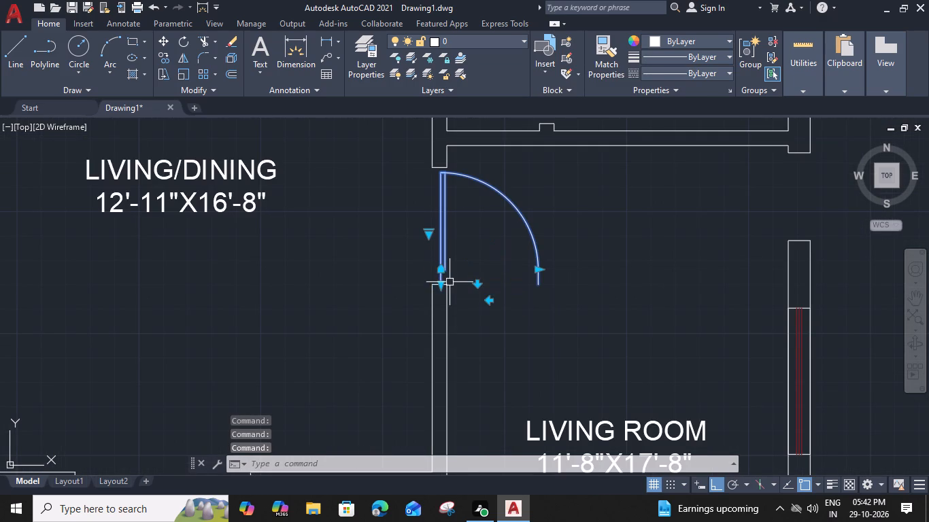
Move the door block down to the west jamb of the opening between the living room and front porch.
text(M)
key(space)
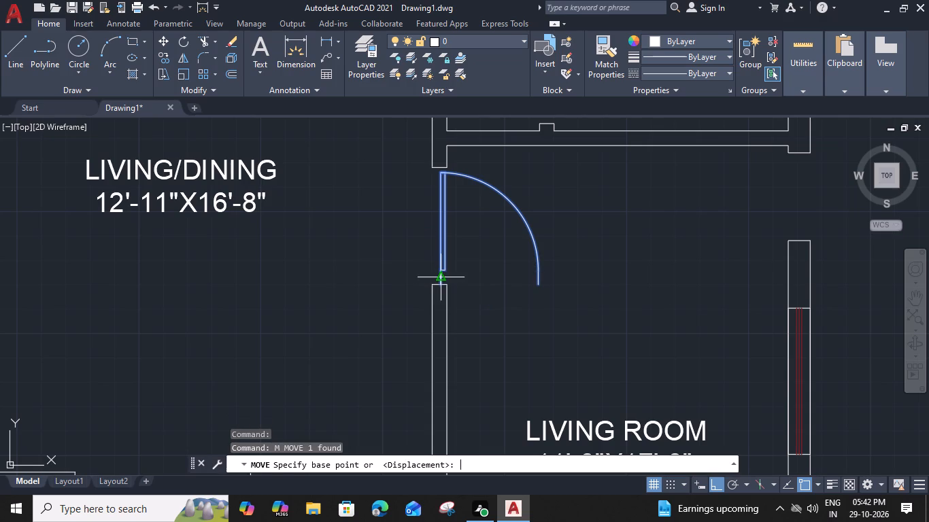
click(445, 283)
scroll(475, 364, down, 2)
middle_drag(473, 360, 475, 332)
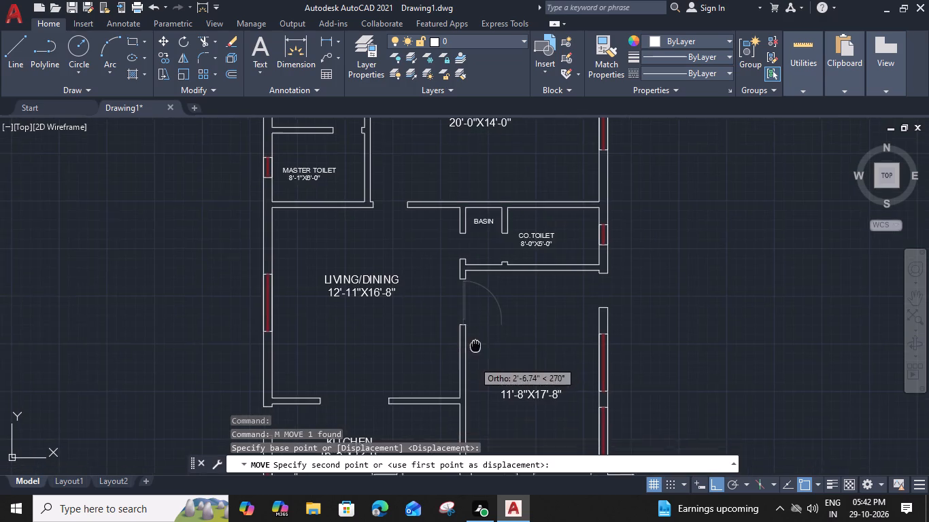
middle_drag(475, 332, 474, 224)
scroll(482, 403, up, 3)
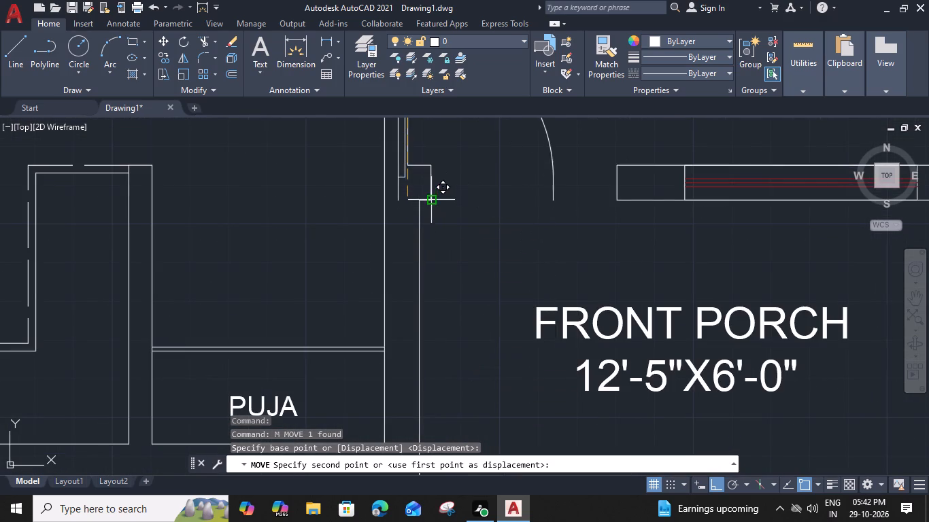
click(430, 196)
Move the door block east so its lower hinge end sits on the lower corner of the porch opening's west jamb.
middle_drag(453, 220, 444, 328)
click(433, 198)
click(411, 219)
key(m)
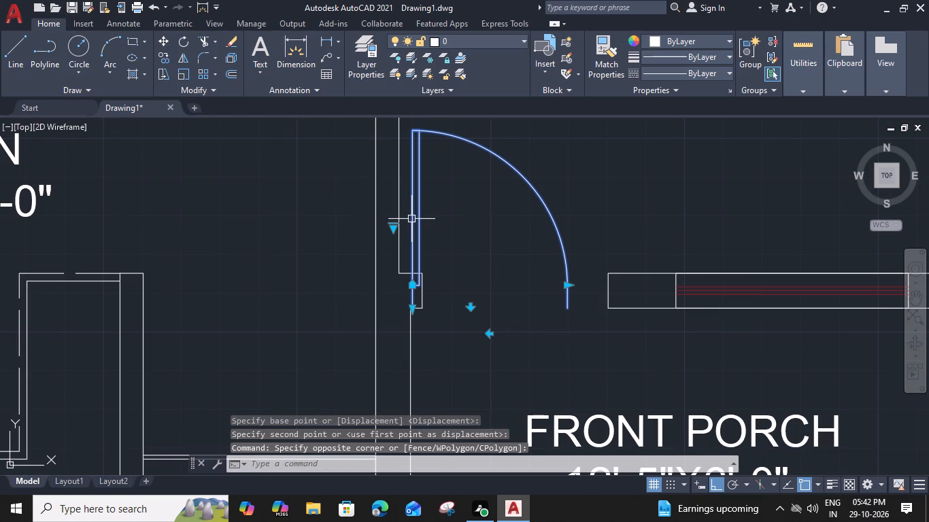
key(space)
click(409, 307)
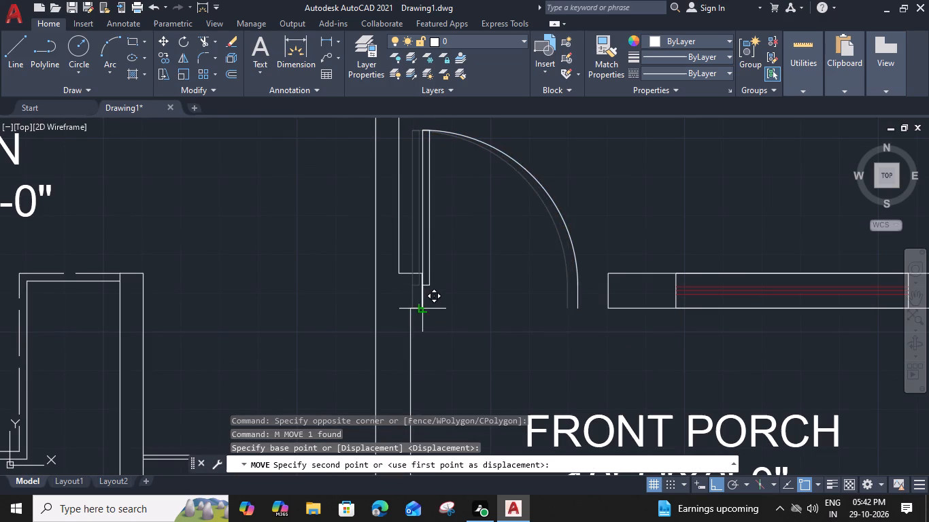
click(422, 312)
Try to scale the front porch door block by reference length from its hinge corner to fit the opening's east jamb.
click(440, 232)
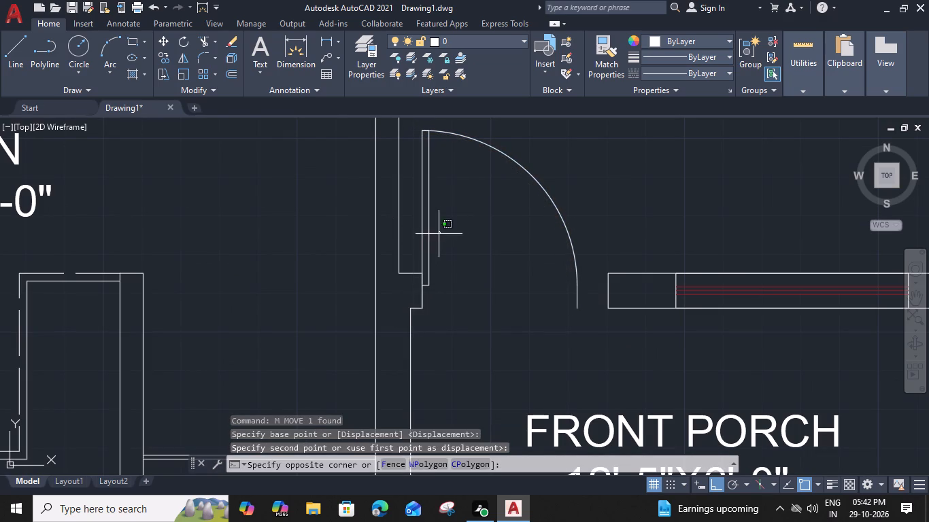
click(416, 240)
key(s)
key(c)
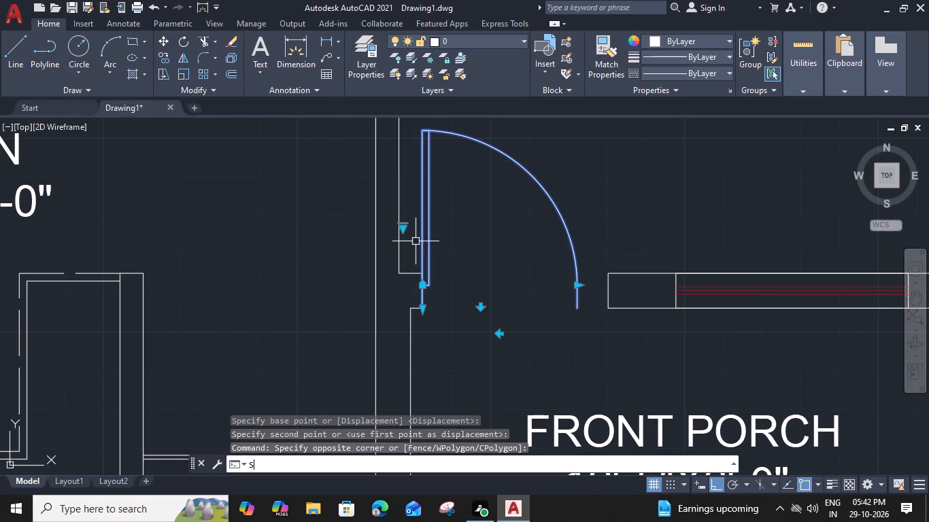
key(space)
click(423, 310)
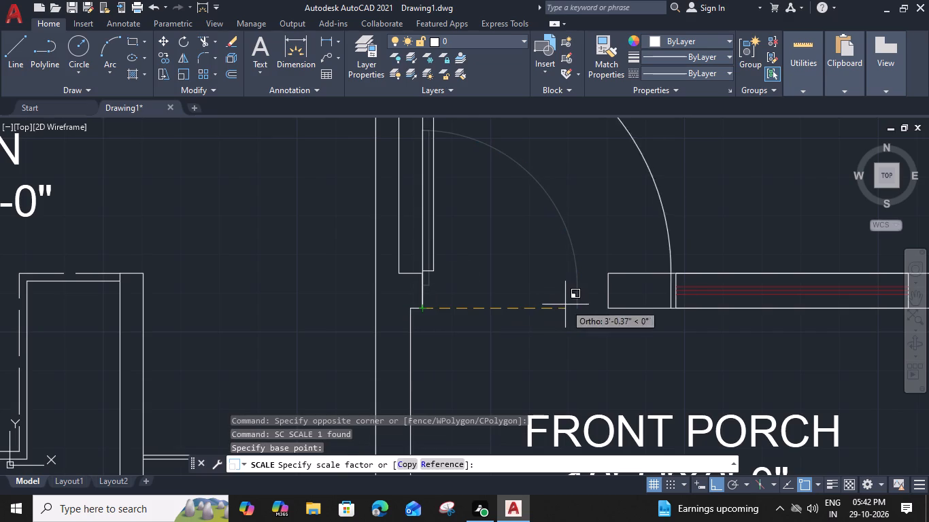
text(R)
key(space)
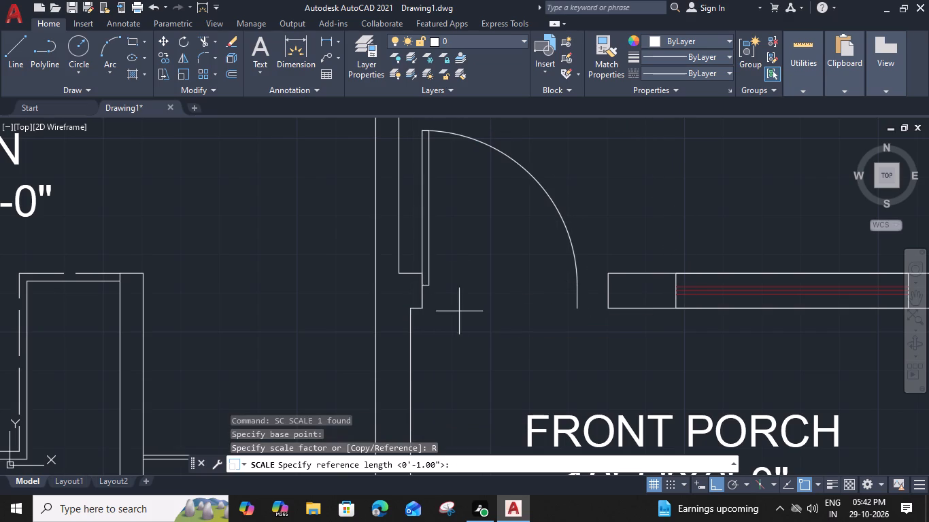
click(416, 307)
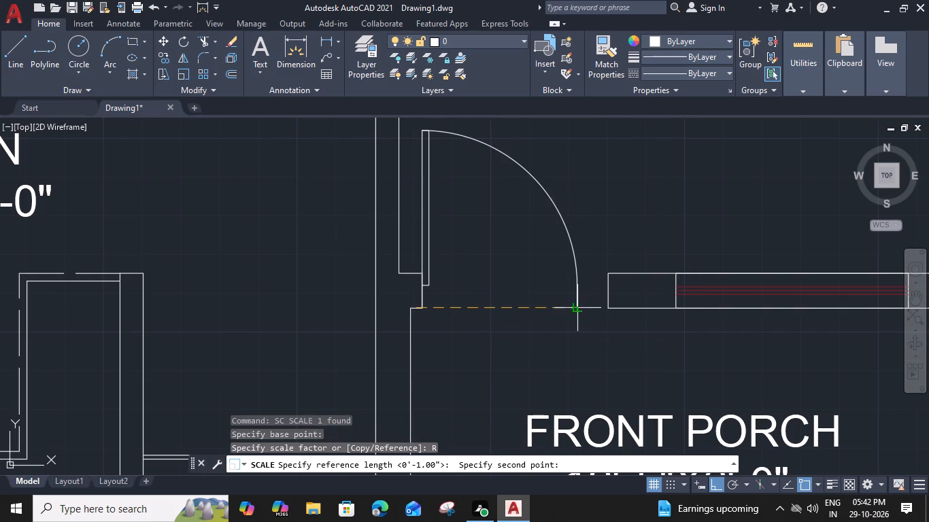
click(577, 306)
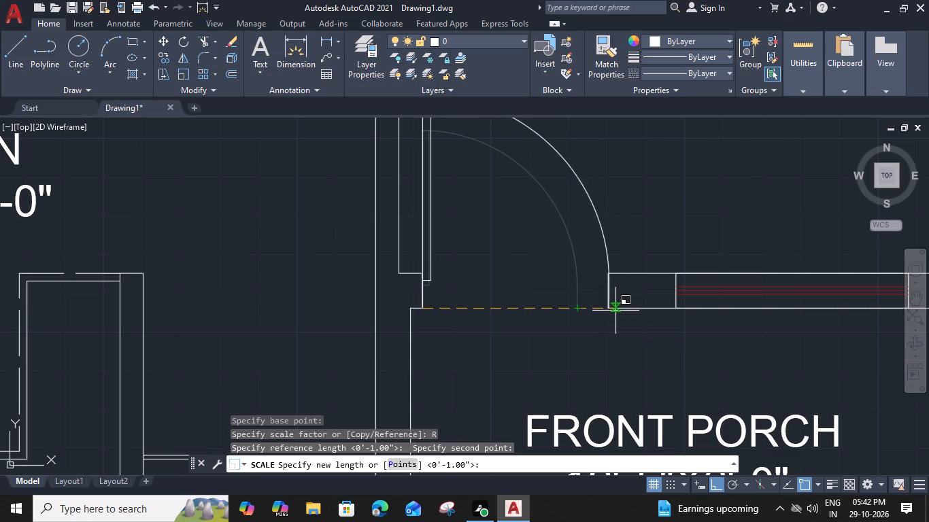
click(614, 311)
Scale the porch door by reference from its lower hinge corner, matching its swing end to the east jamb's lower corner.
drag(448, 225, 441, 227)
click(418, 237)
text(SC)
key(space)
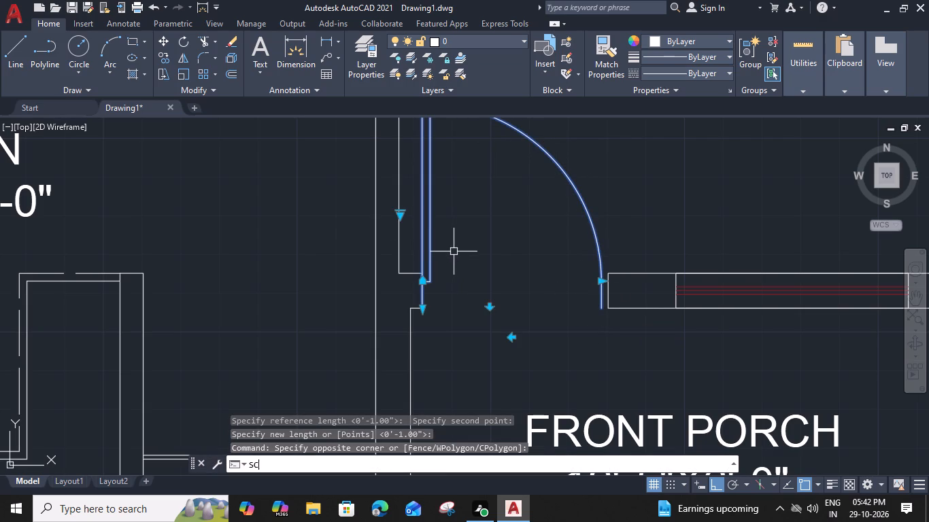
scroll(433, 300, up, 2)
click(403, 324)
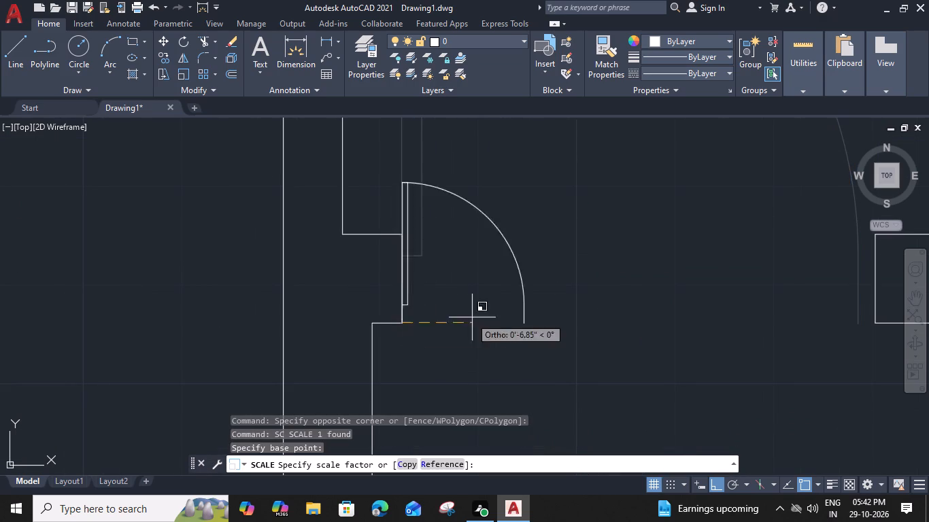
text(R)
key(space)
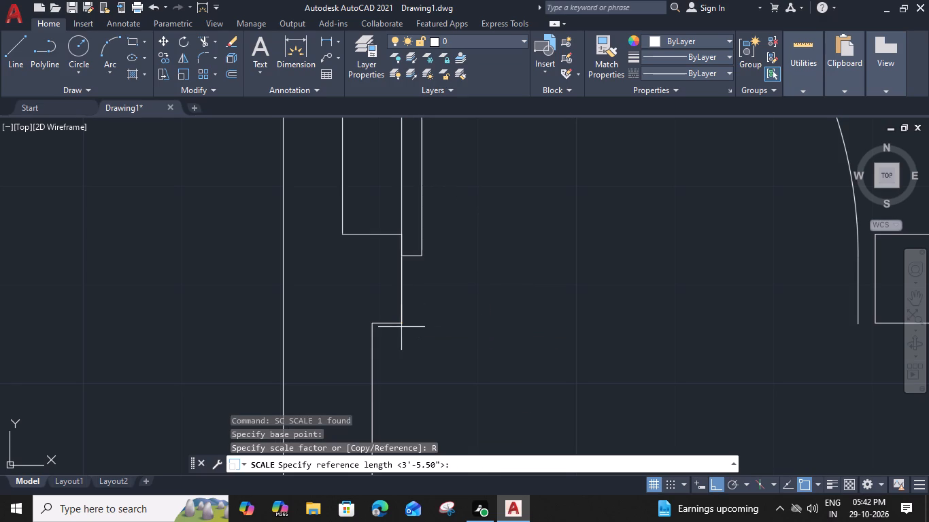
click(399, 326)
middle_drag(740, 332, 485, 332)
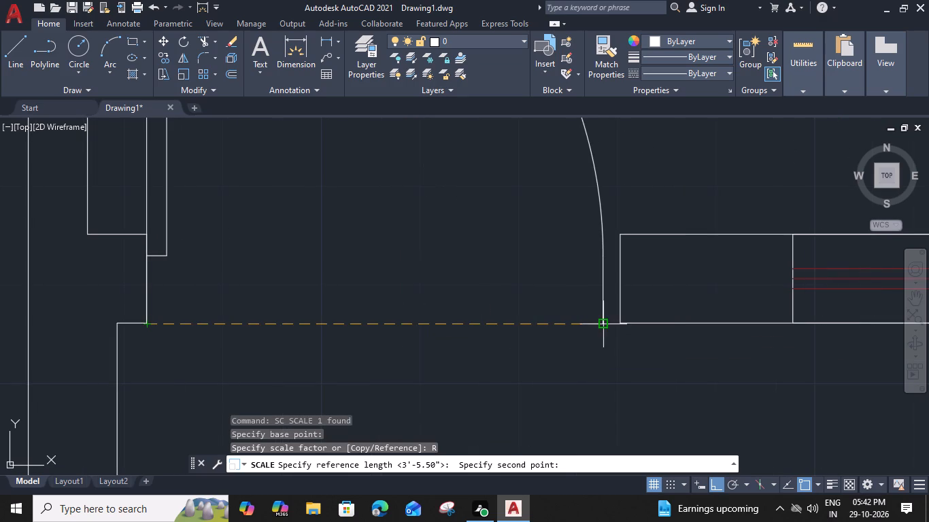
click(603, 323)
click(621, 326)
Copy the porch door from its lower hinge corner to the west jamb's lower corner at the bedroom–living/dining opening.
scroll(621, 326, down, 4)
click(530, 230)
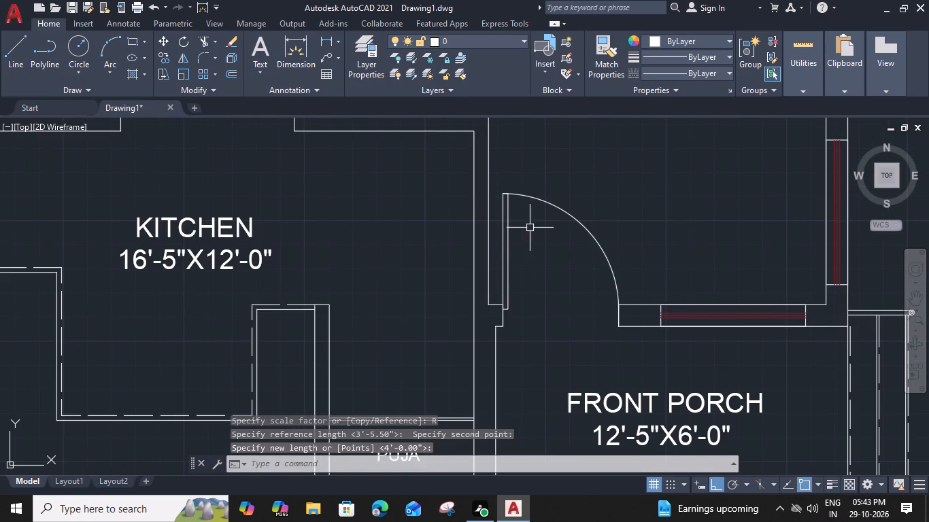
click(501, 256)
key(c)
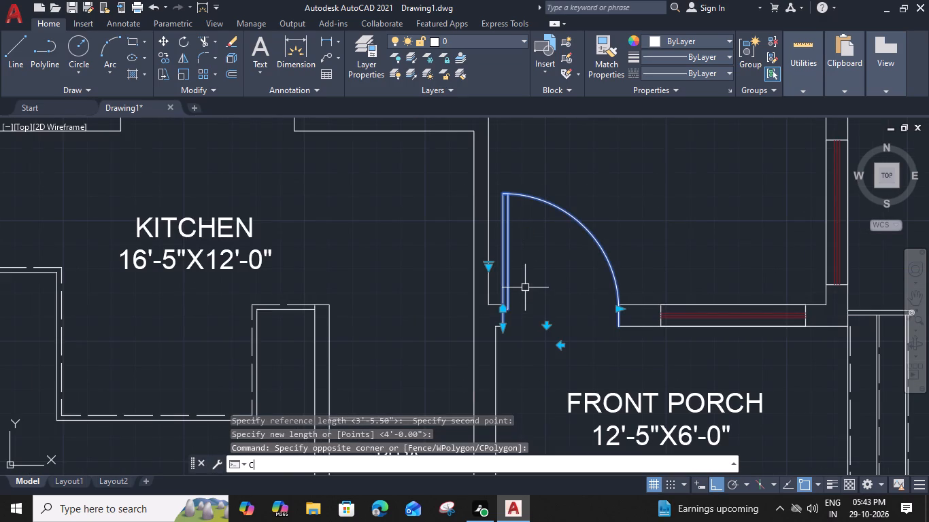
key(o)
key(space)
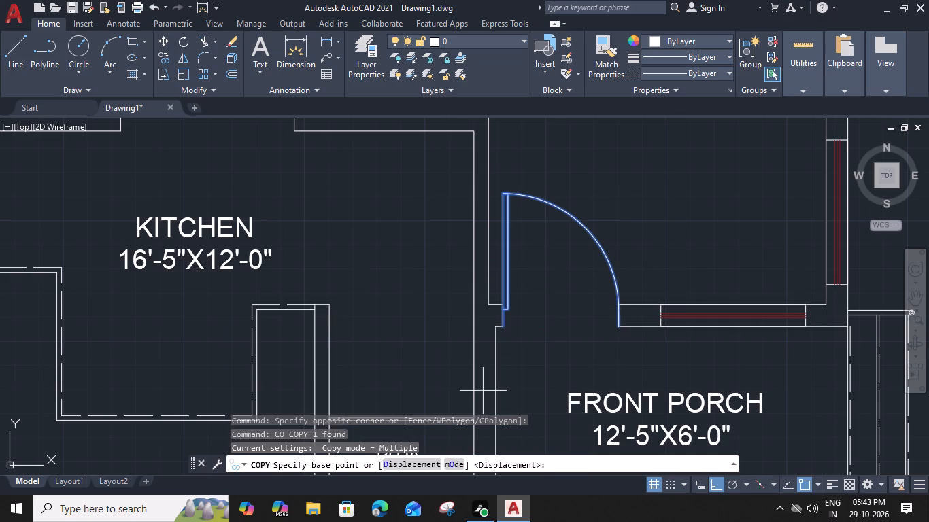
click(504, 330)
scroll(502, 327, down, 3)
middle_drag(462, 243, 503, 356)
scroll(495, 266, up, 4)
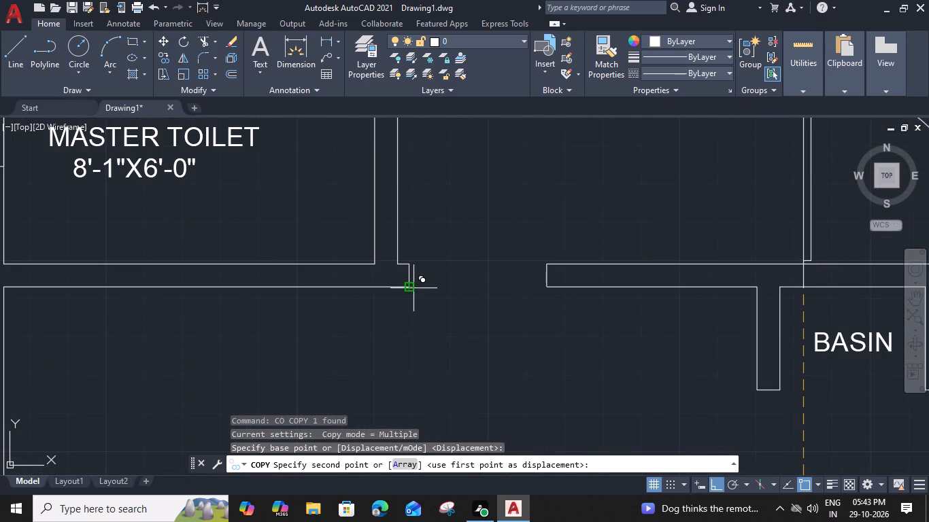
click(413, 288)
key(Escape)
Scale the copied bedroom door by reference from its hinge corner so its swing end meets the opening's east jamb.
drag(648, 163, 637, 167)
click(509, 214)
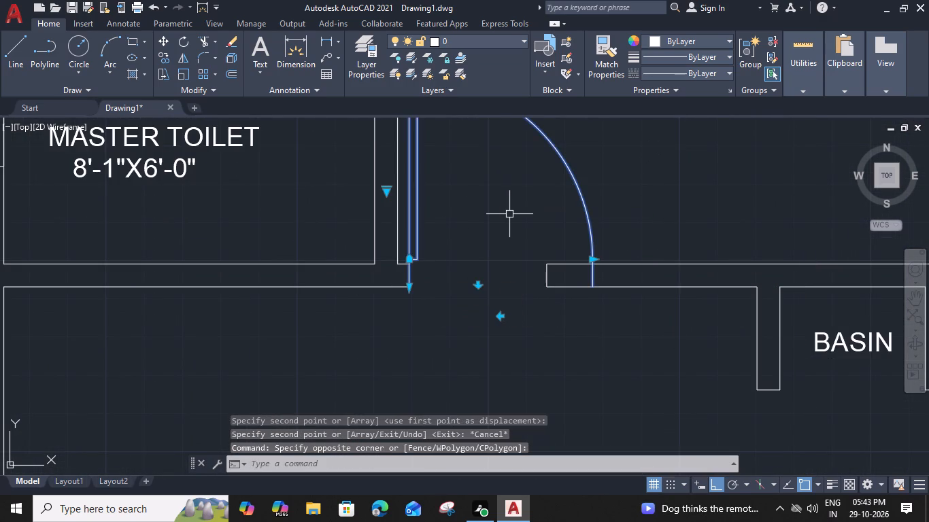
text(SC)
key(space)
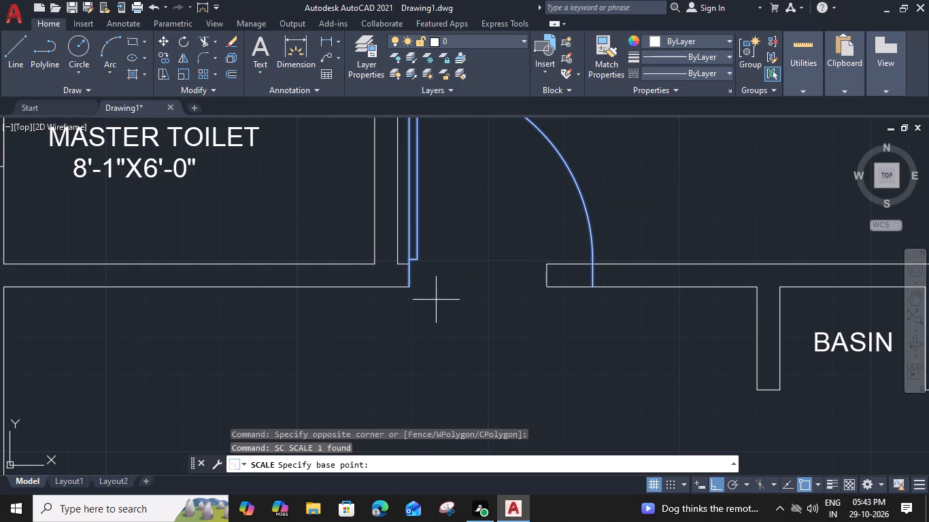
click(411, 290)
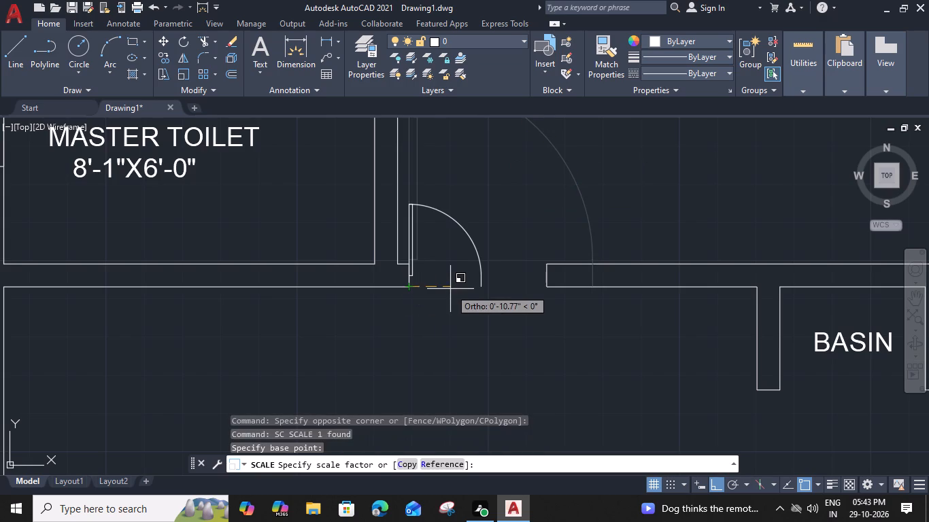
text(R)
key(space)
click(410, 288)
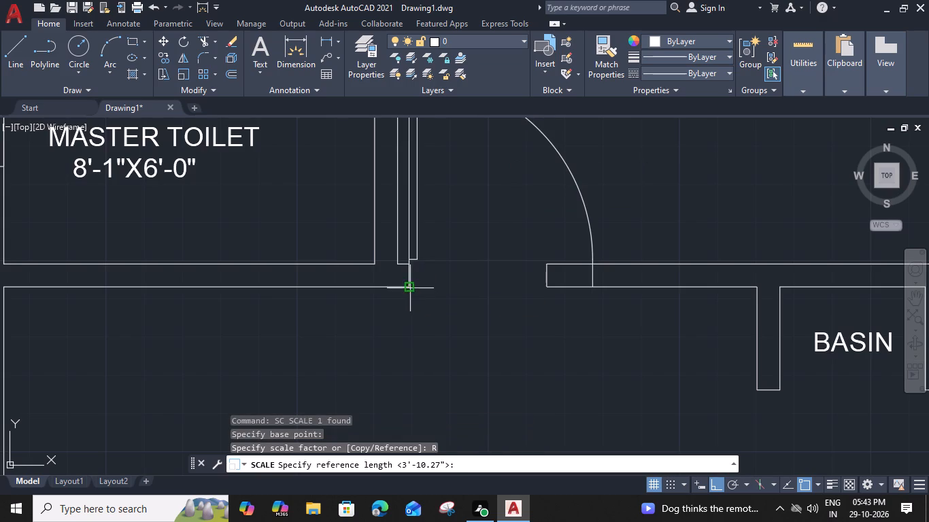
click(596, 290)
click(545, 292)
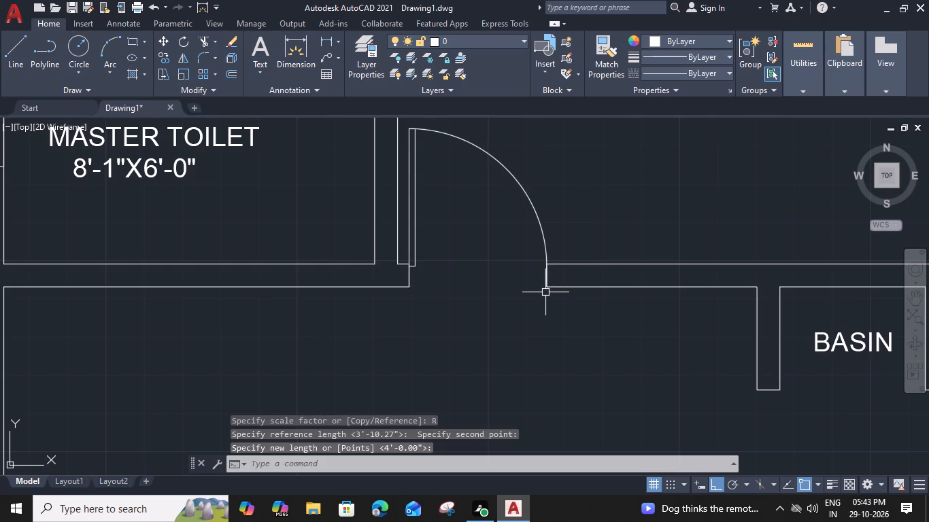
Copy the bedroom door to the opening between the dress area and master toilet, at the west jamb's lower corner.
click(527, 175)
click(468, 227)
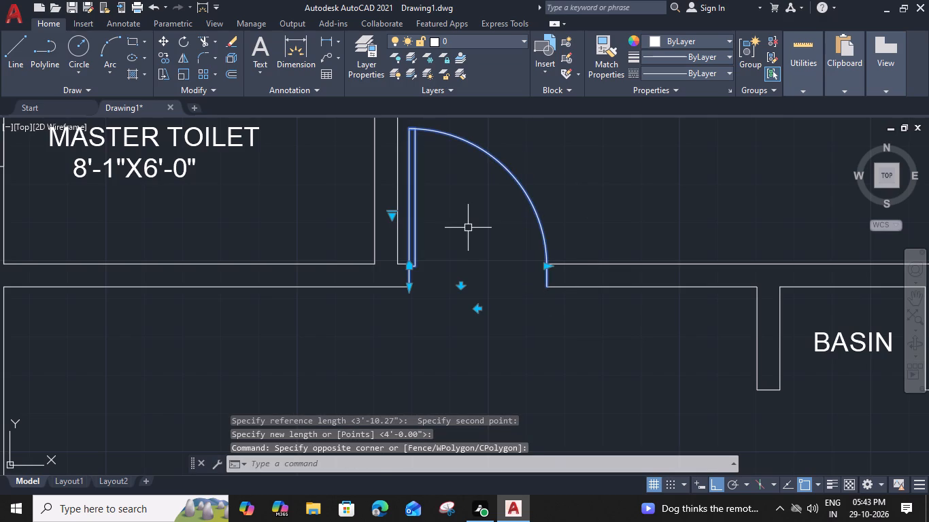
key(c)
key(o)
key(space)
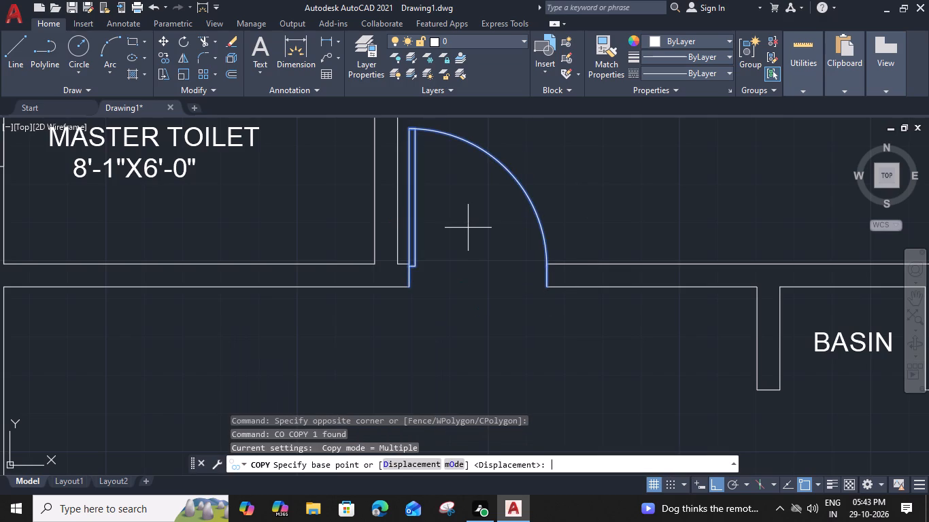
click(411, 291)
scroll(414, 311, down, 3)
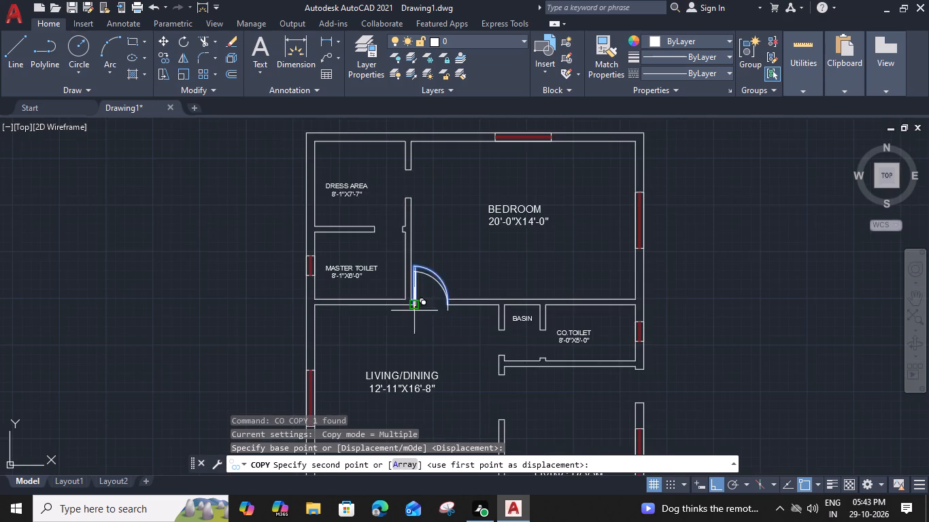
middle_drag(431, 328, 504, 358)
scroll(460, 253, up, 2)
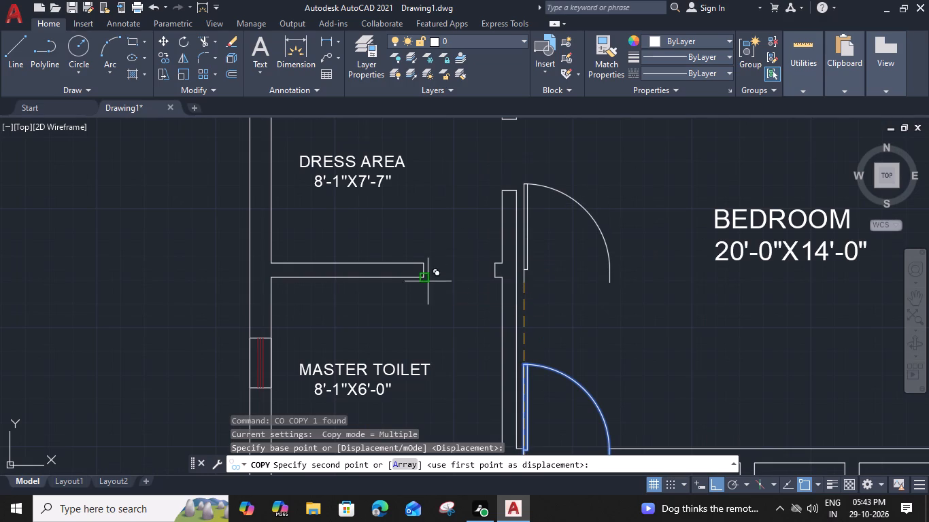
click(424, 278)
Place another copy of the bedroom door at the outer corner of the south jamb in the living room's east wall opening.
scroll(443, 310, down, 3)
middle_drag(501, 341, 464, 238)
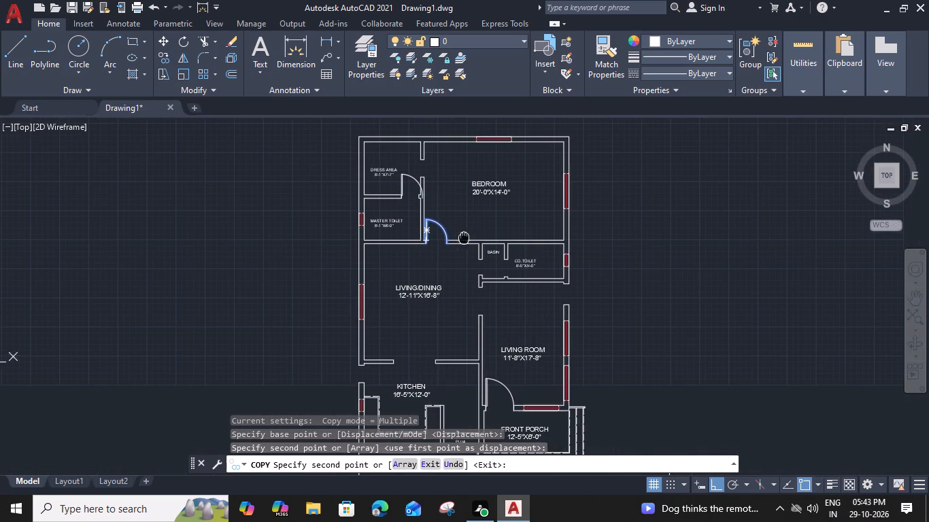
scroll(586, 308, up, 2)
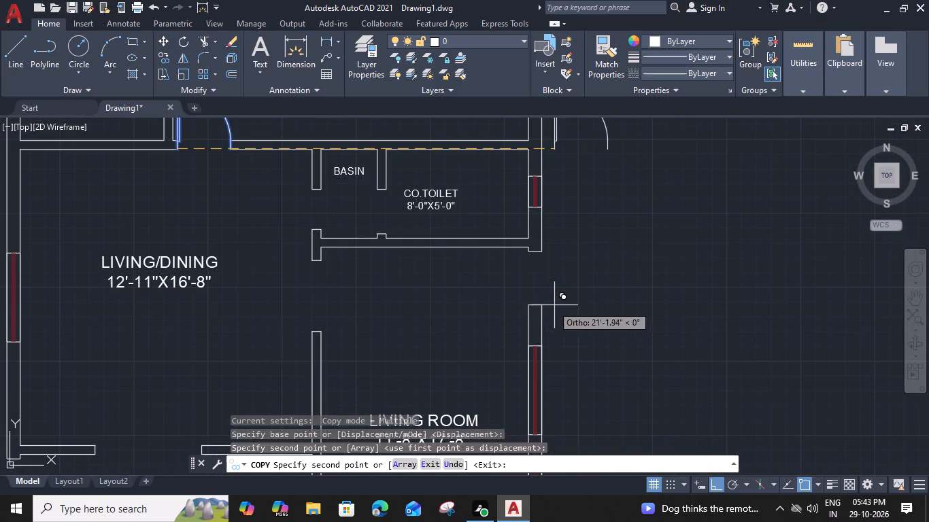
click(545, 309)
key(Escape)
Rotate the east wall door copy 90° counterclockwise about its hinge corner so it spans the opening and swings inward.
click(552, 280)
click(524, 290)
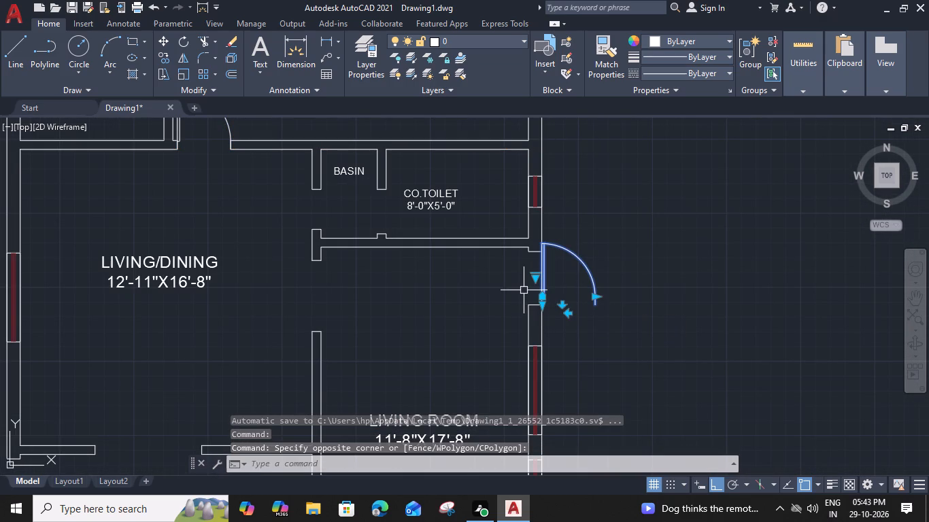
key(r)
text(O)
key(space)
scroll(549, 302, up, 2)
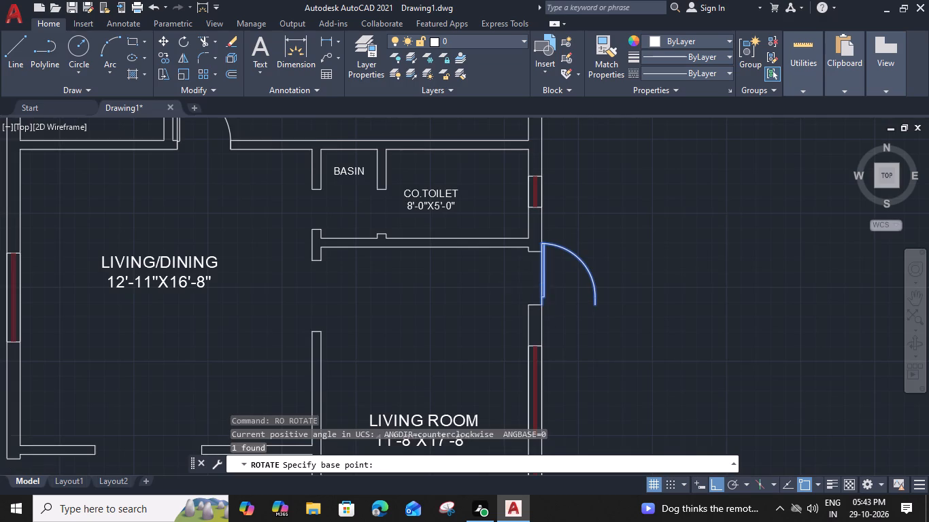
click(537, 309)
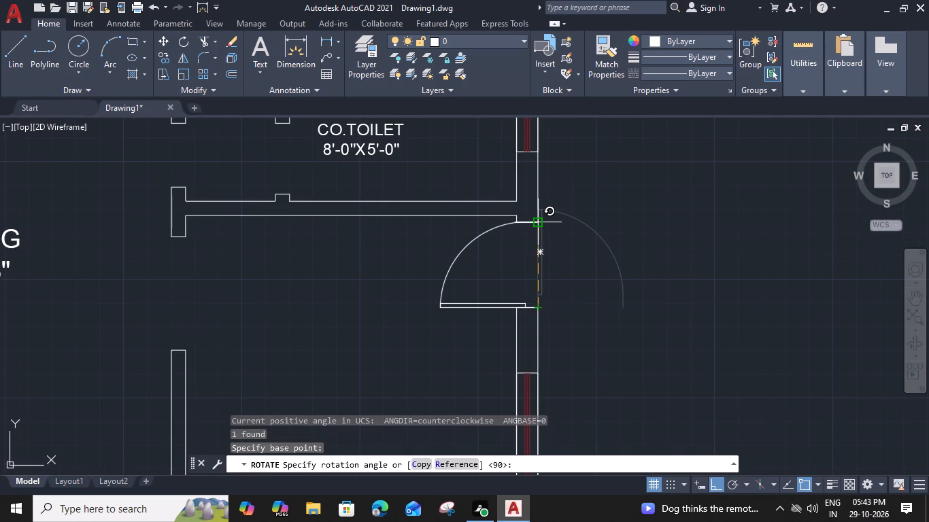
click(541, 222)
Flip the east wall door so its leaf is hinged at the north jamb of the opening.
click(488, 238)
click(441, 254)
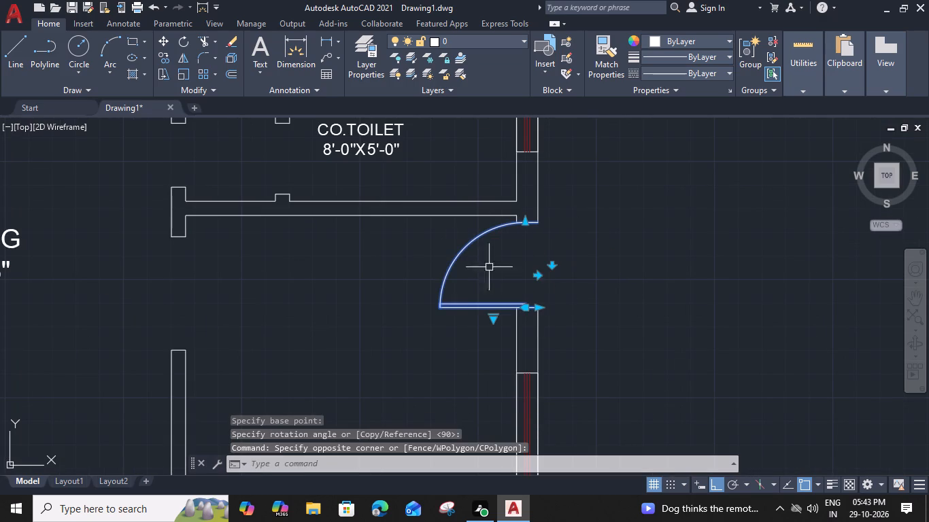
click(552, 265)
key(Escape)
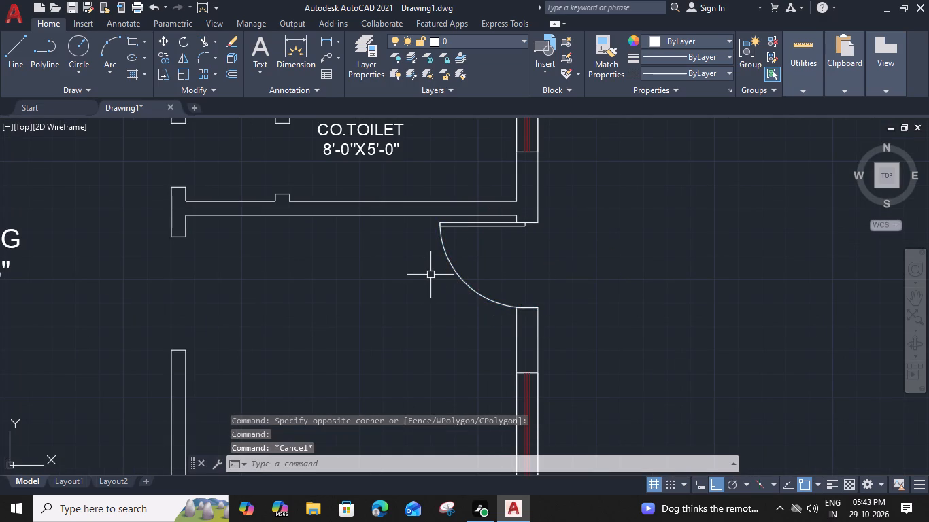
Scale the door between the dress area and master toilet by reference from its lower hinge corner to match the opening's width.
scroll(430, 275, down, 2)
middle_drag(386, 278, 501, 319)
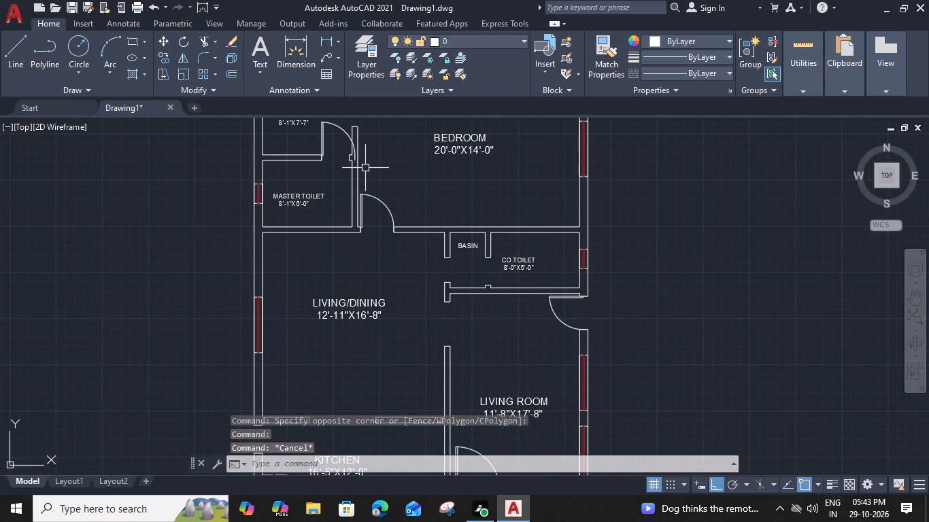
middle_drag(309, 143, 353, 213)
scroll(377, 200, up, 2)
click(381, 186)
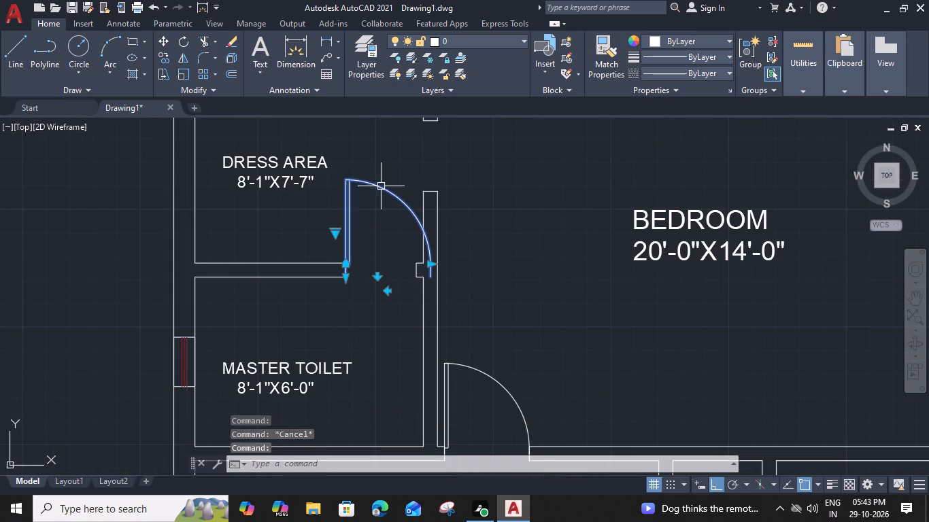
text(SC)
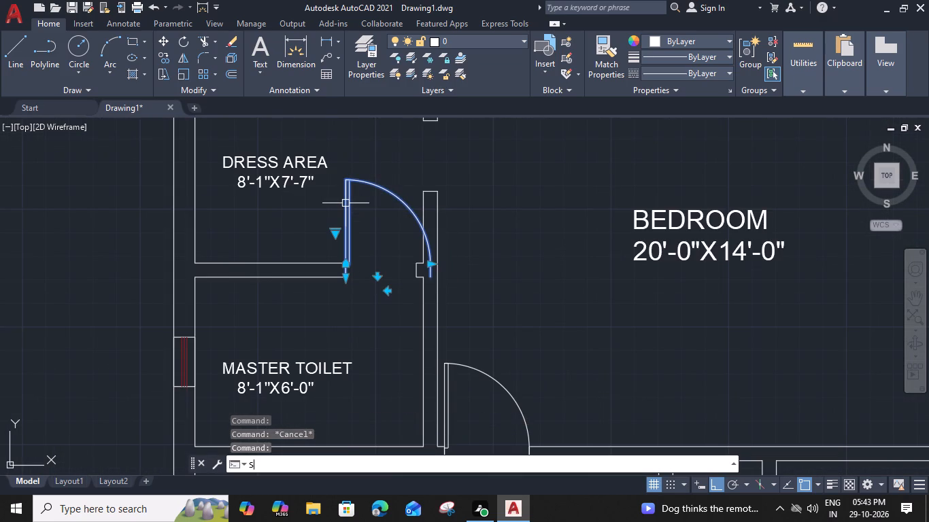
key(space)
click(346, 275)
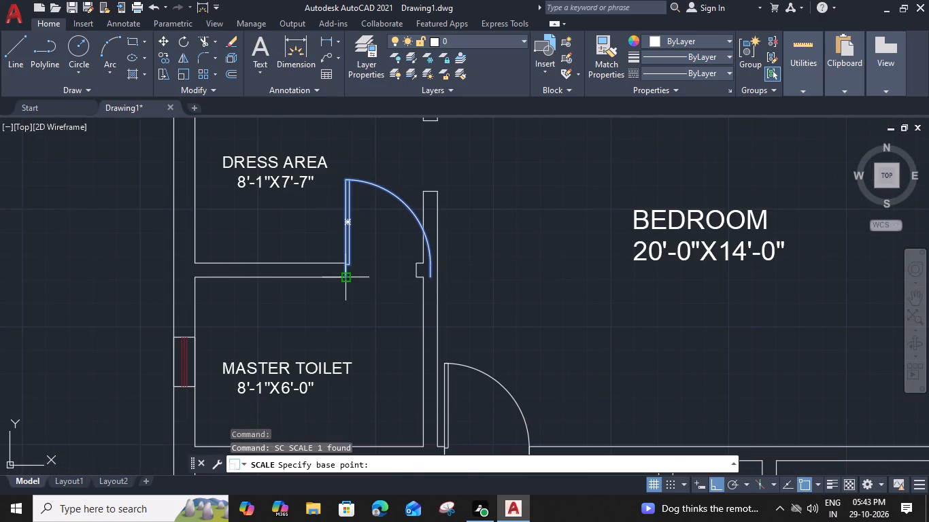
key(r)
key(space)
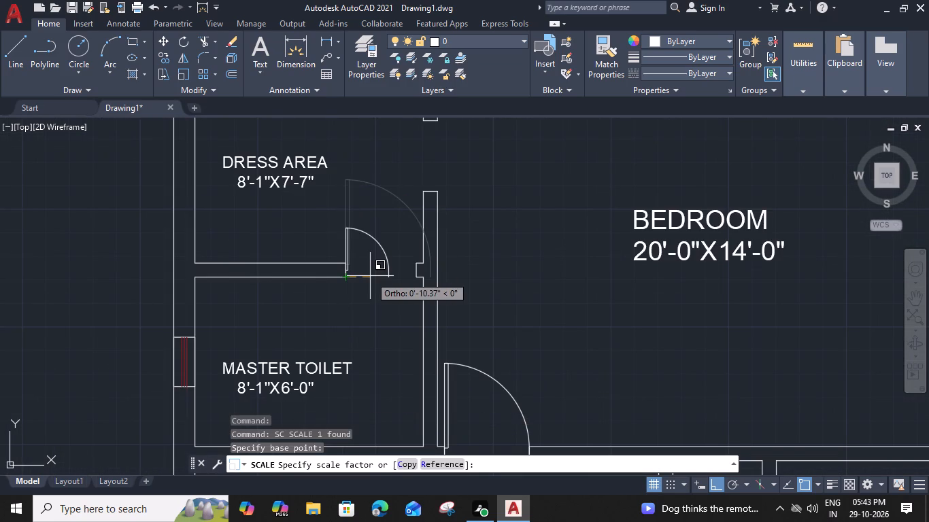
click(348, 279)
scroll(432, 278, up, 3)
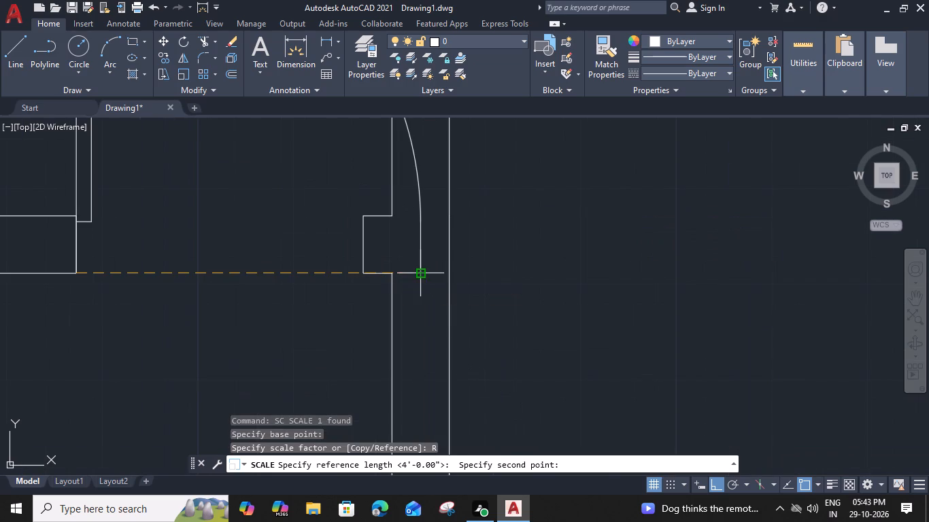
click(421, 272)
click(361, 275)
Flip the resized door so it swings into the master toilet and is hinged at the opening's east jamb.
scroll(361, 275, down, 3)
click(311, 222)
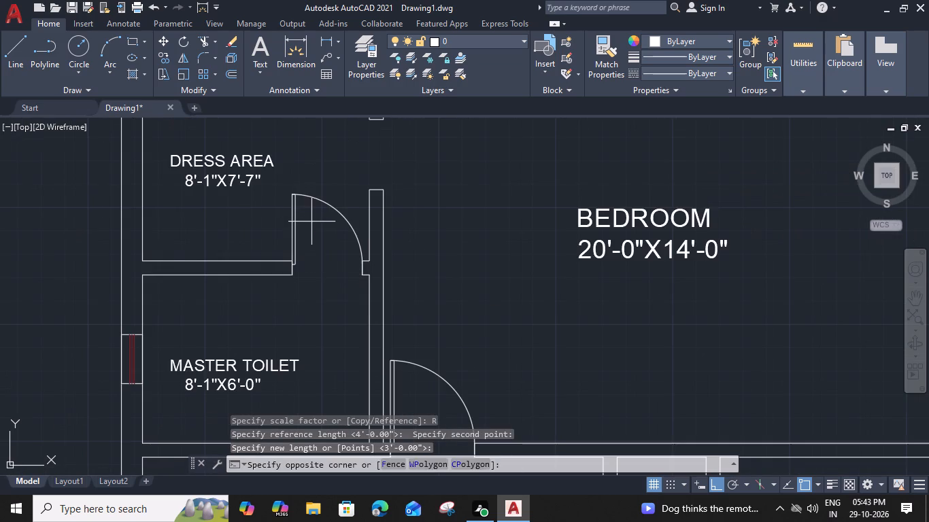
click(256, 234)
click(318, 273)
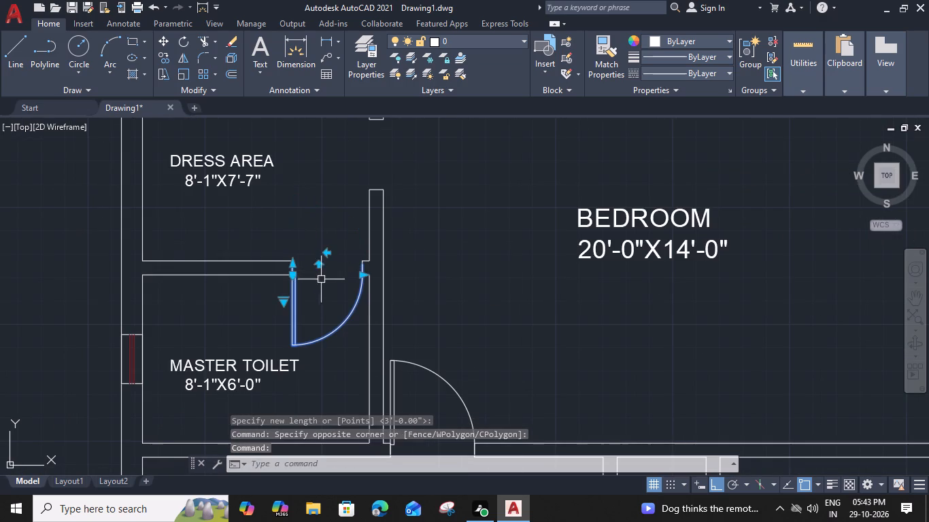
click(324, 254)
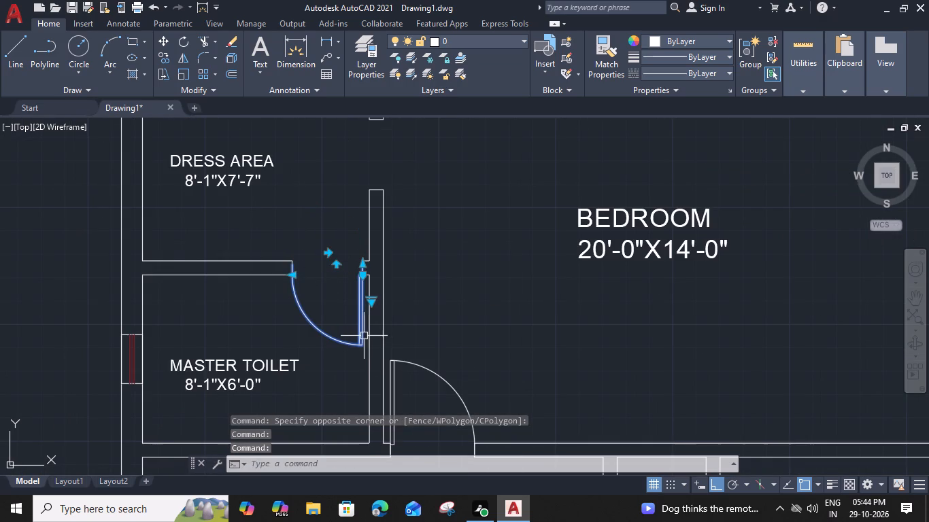
Copy the master toilet door from its upper hinge corner to the north jamb's west corner in the opening between basin and common toilet.
key(c)
key(o)
key(space)
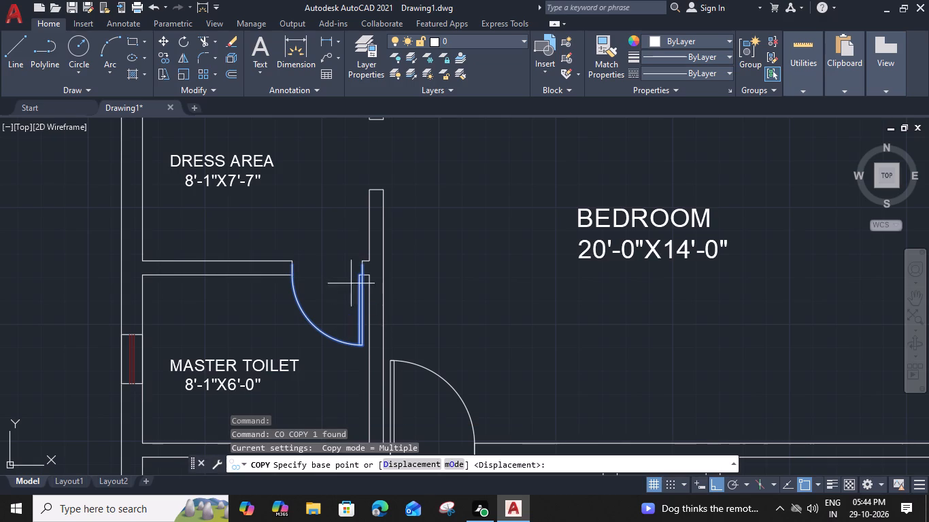
scroll(358, 262, up, 2)
click(367, 269)
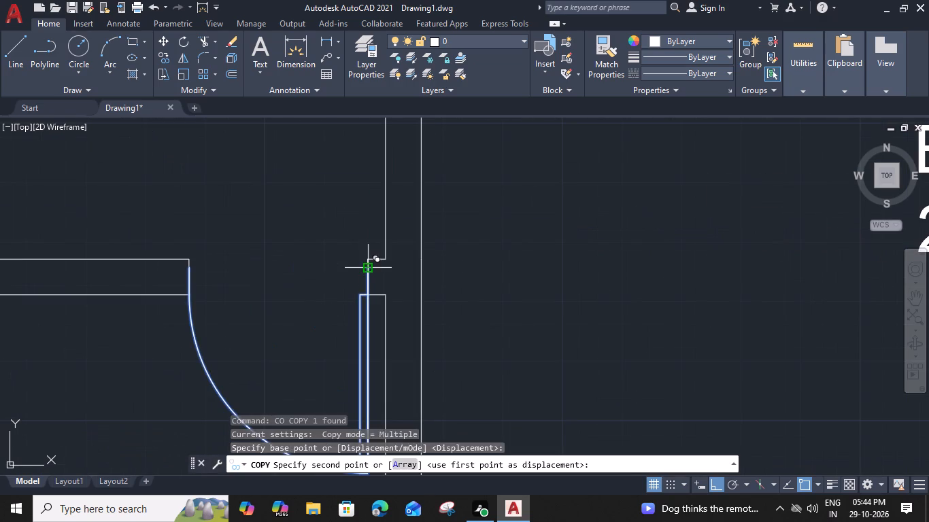
scroll(367, 271, down, 2)
middle_drag(522, 319, 322, 186)
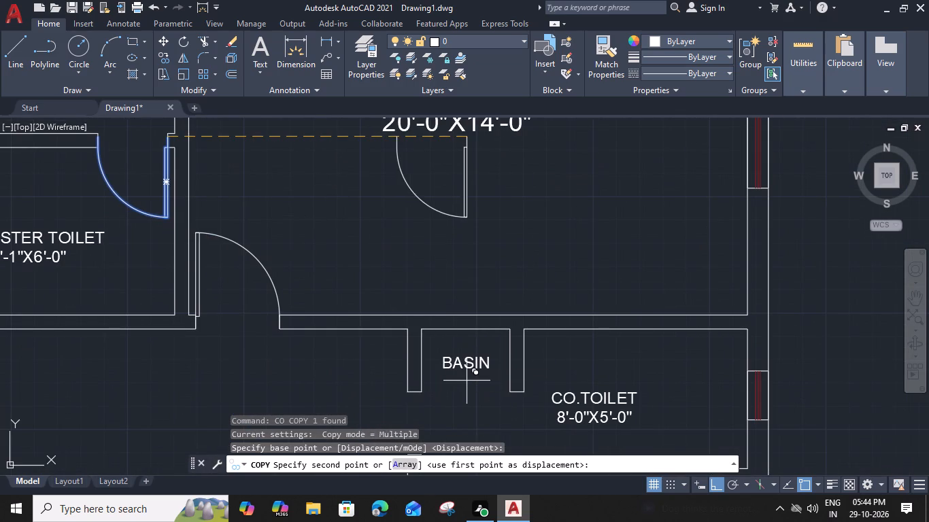
click(509, 391)
middle_drag(486, 367, 456, 180)
key(Escape)
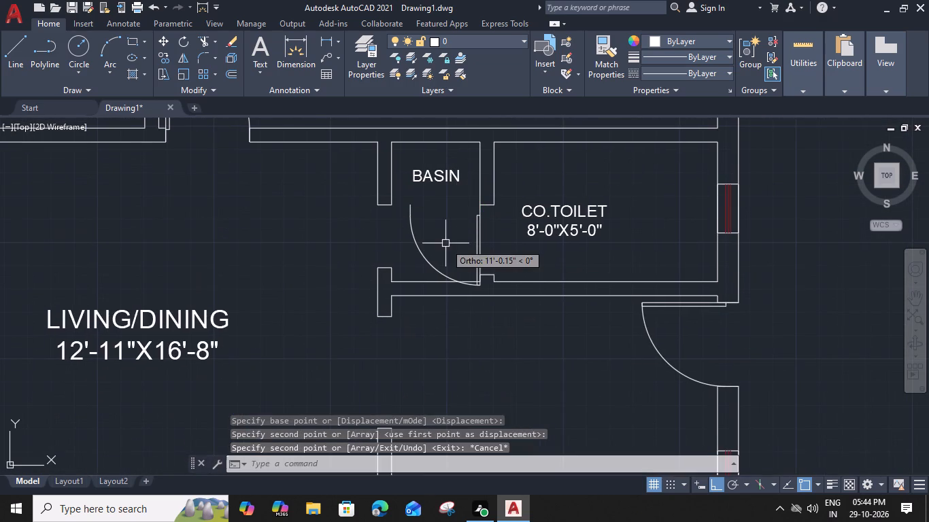
Rotate the basin-side door copy 90° counterclockwise about its hinge corner so it spans the opening and swings into the common toilet.
drag(494, 230, 480, 235)
click(452, 251)
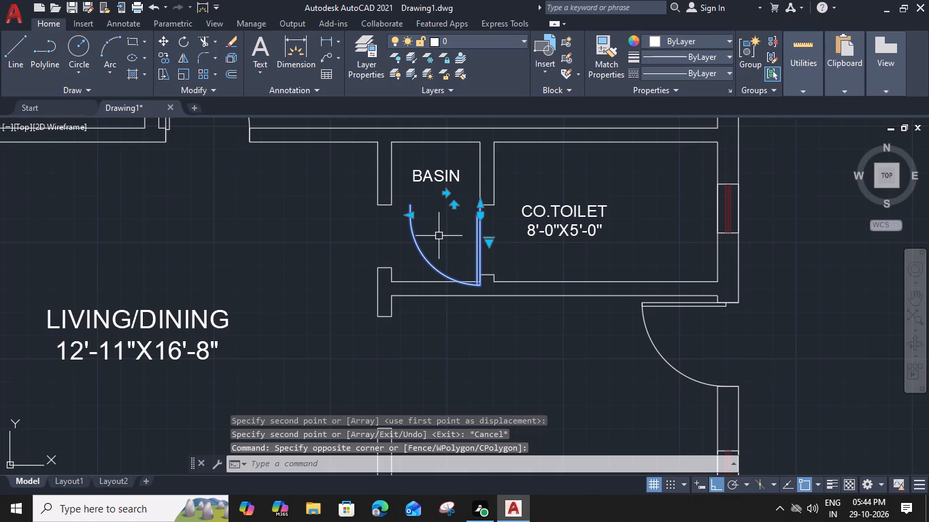
text(RO)
key(space)
scroll(462, 217, up, 2)
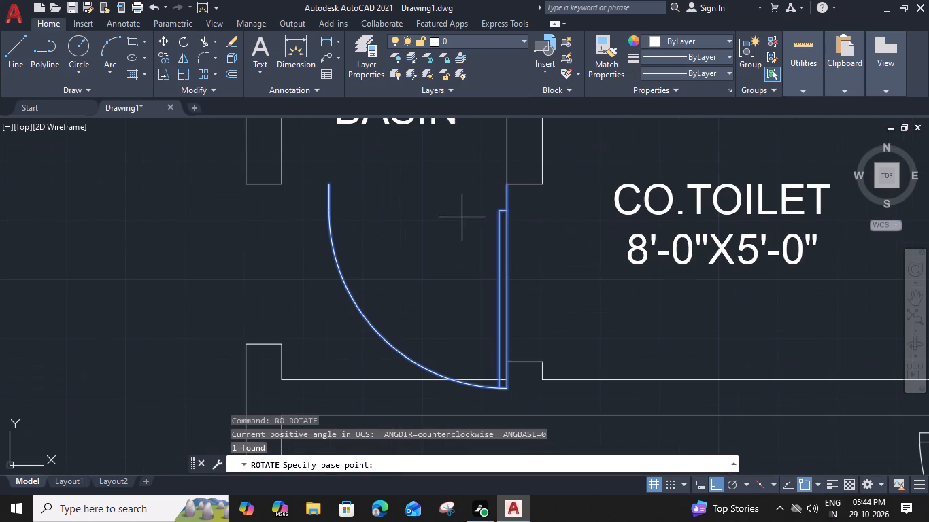
click(509, 186)
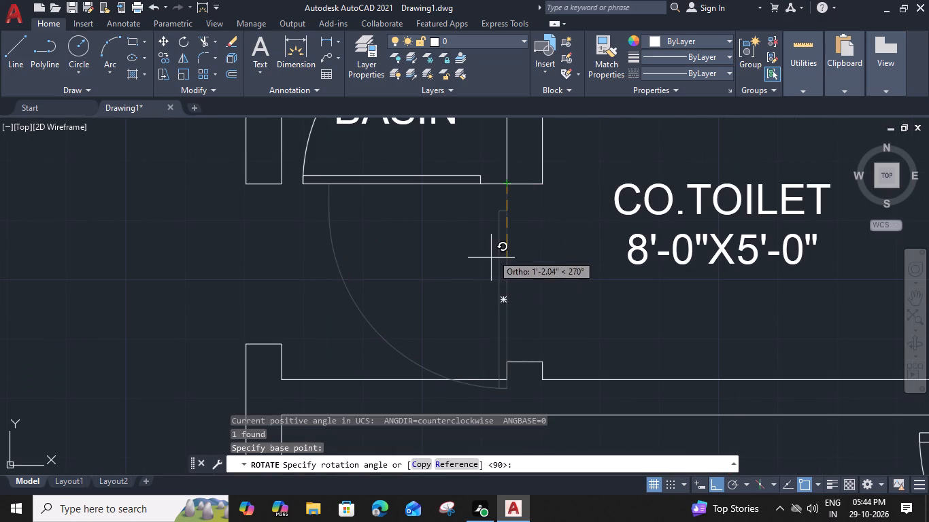
middle_drag(507, 141, 486, 281)
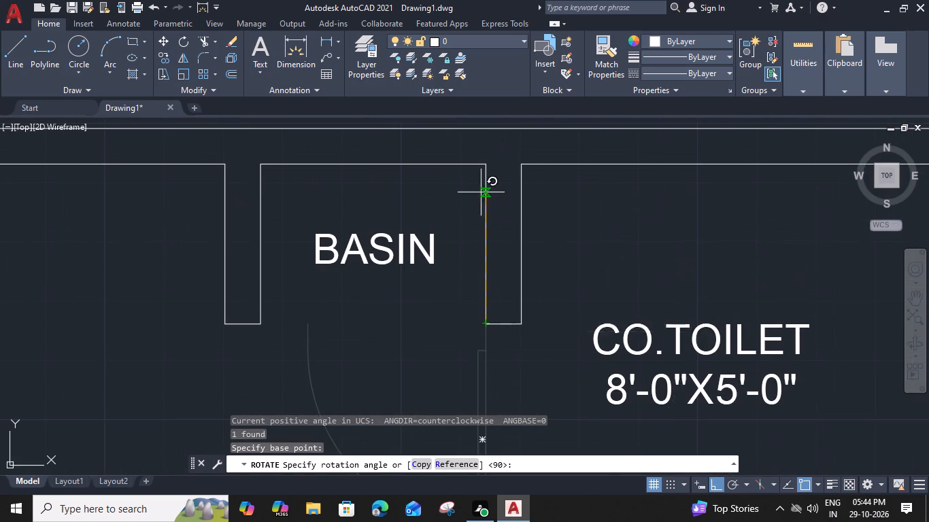
click(487, 160)
Flip the common toilet door so its leaf is hinged at the south jamb of the opening.
scroll(487, 160, down, 3)
click(511, 239)
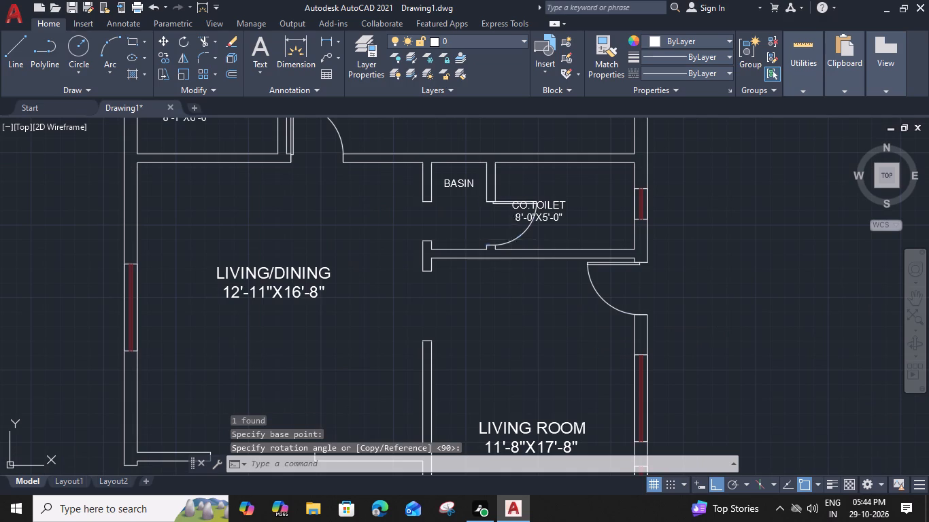
click(481, 223)
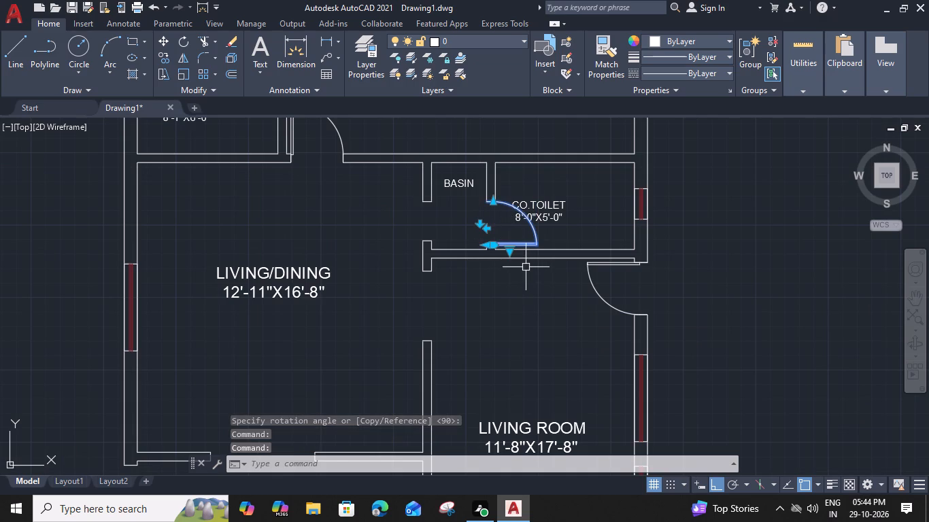
Copy the common toilet door, using its hinge corner as base point, to the opening in the kitchen's west wall.
key(c)
key(o)
key(space)
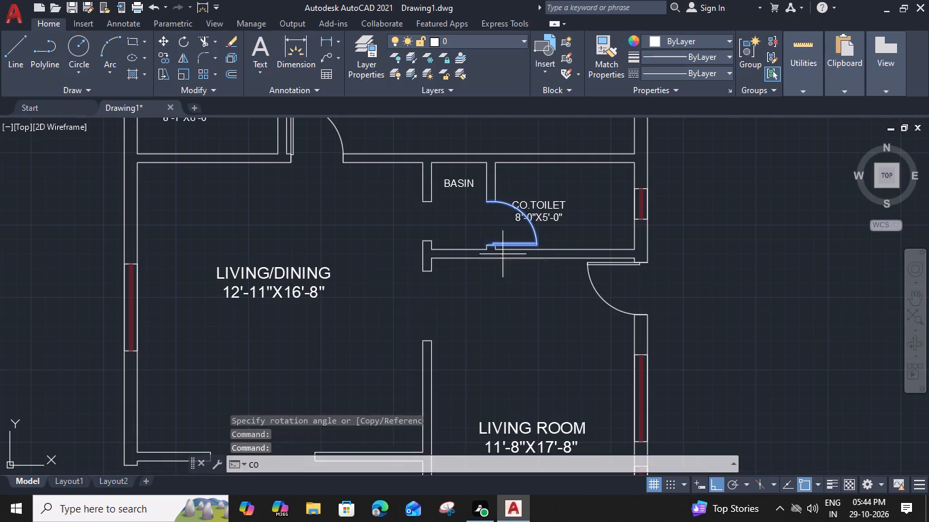
scroll(486, 237, up, 3)
click(494, 264)
scroll(492, 266, down, 3)
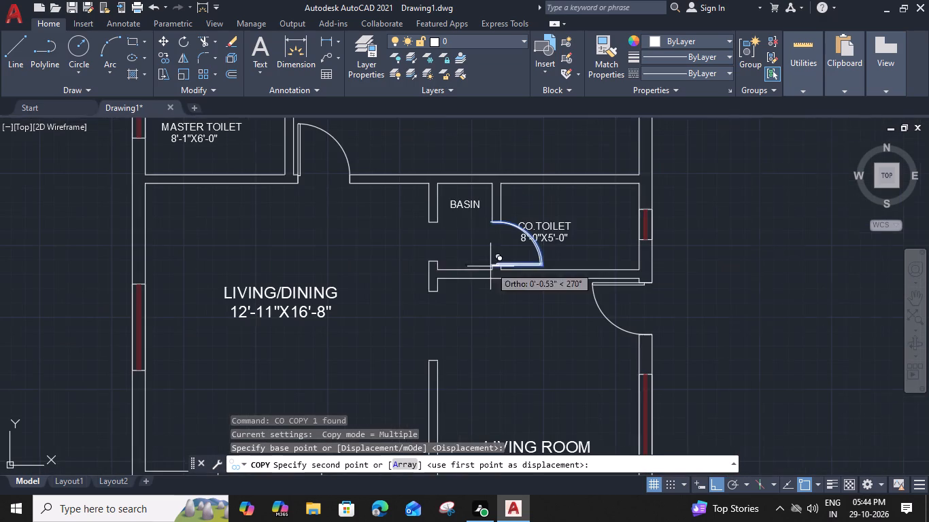
middle_drag(384, 303, 654, 237)
middle_drag(456, 325, 487, 193)
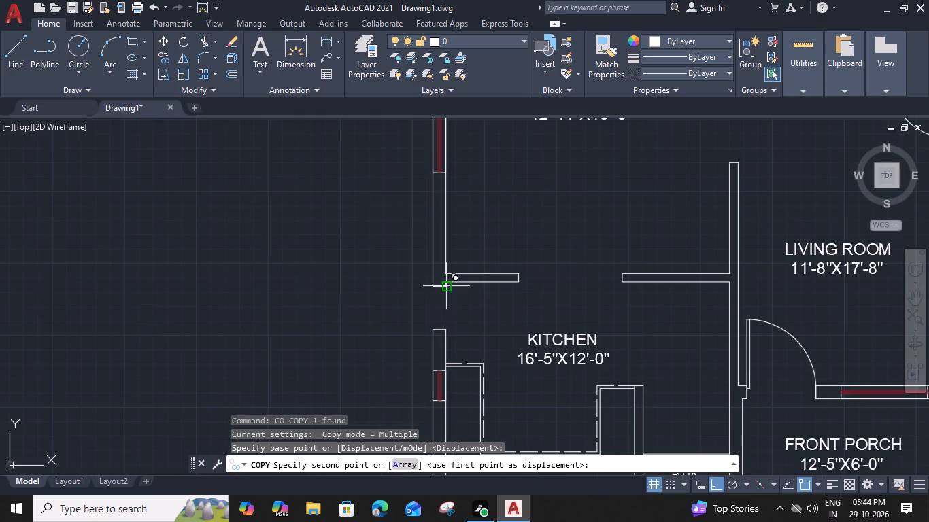
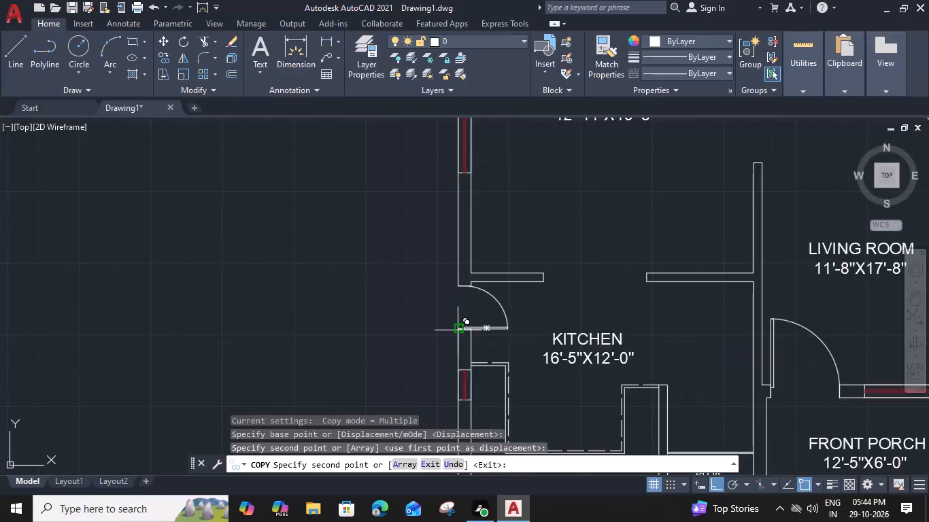
Finish copying and flip the kitchen's side door so it swings from the opposite side of its opening.
key(Escape)
drag(498, 315, 482, 319)
click(473, 321)
scroll(473, 343, up, 2)
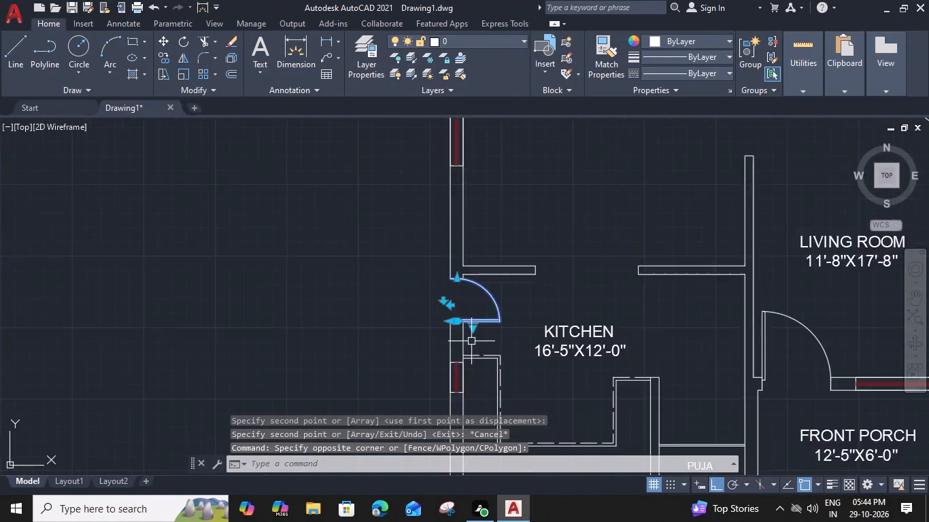
click(430, 279)
key(Escape)
scroll(485, 297, down, 2)
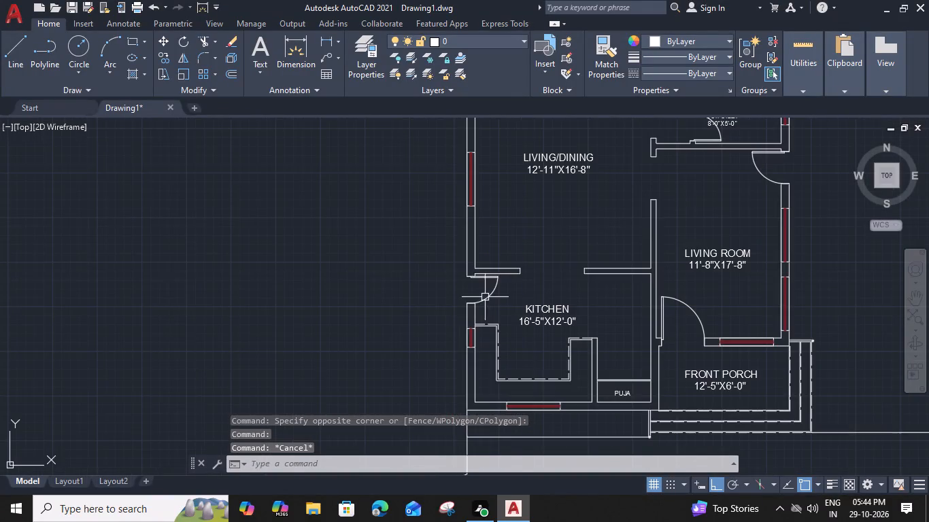
Move the CO.TOILET label straight up, clear of the toilet's door swing.
middle_drag(592, 293, 453, 327)
scroll(450, 318, down, 2)
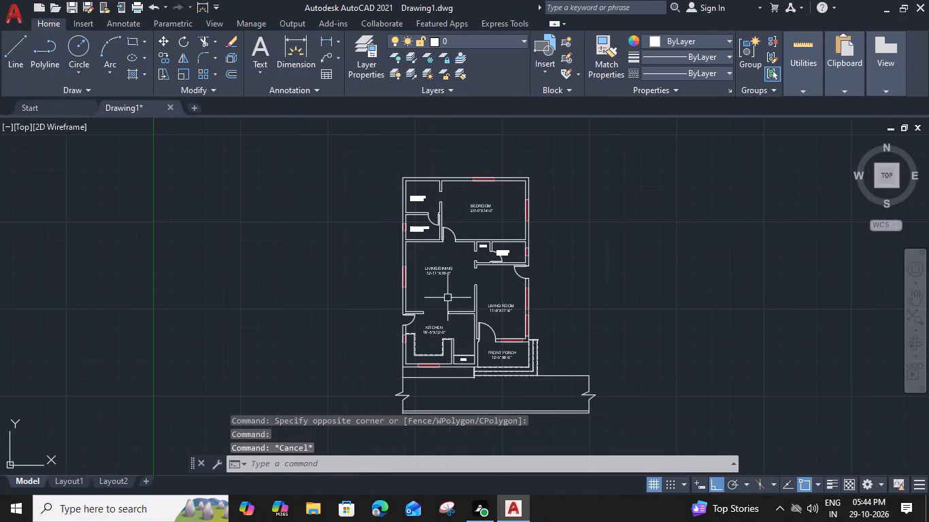
middle_drag(447, 298, 438, 324)
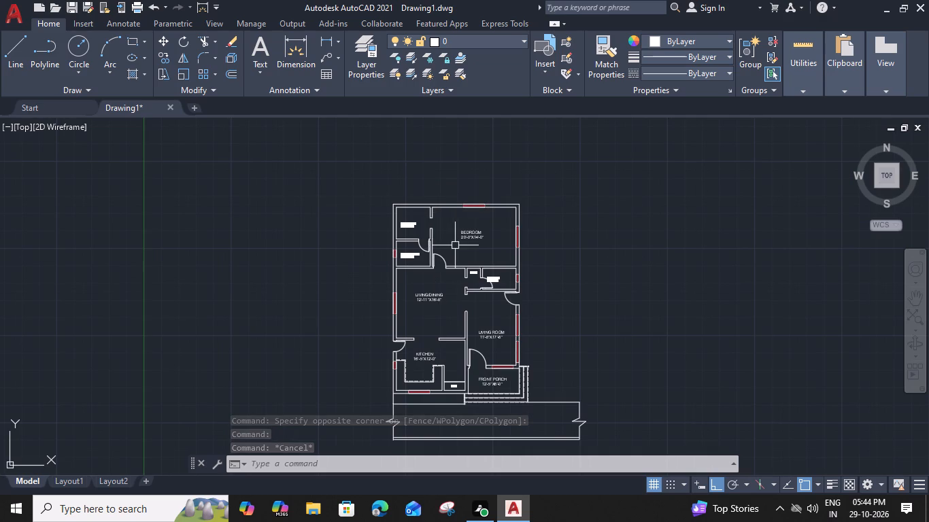
scroll(523, 277, up, 3)
click(447, 275)
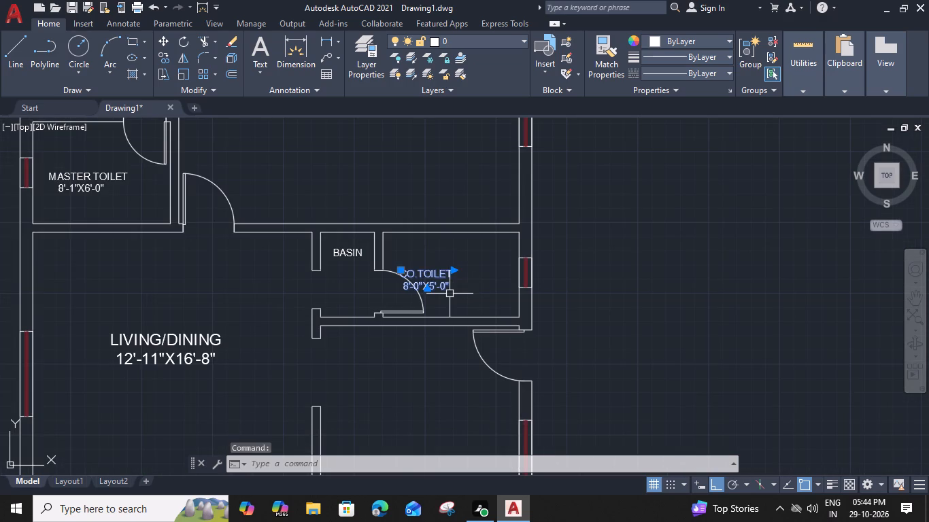
key(m)
key(space)
click(401, 268)
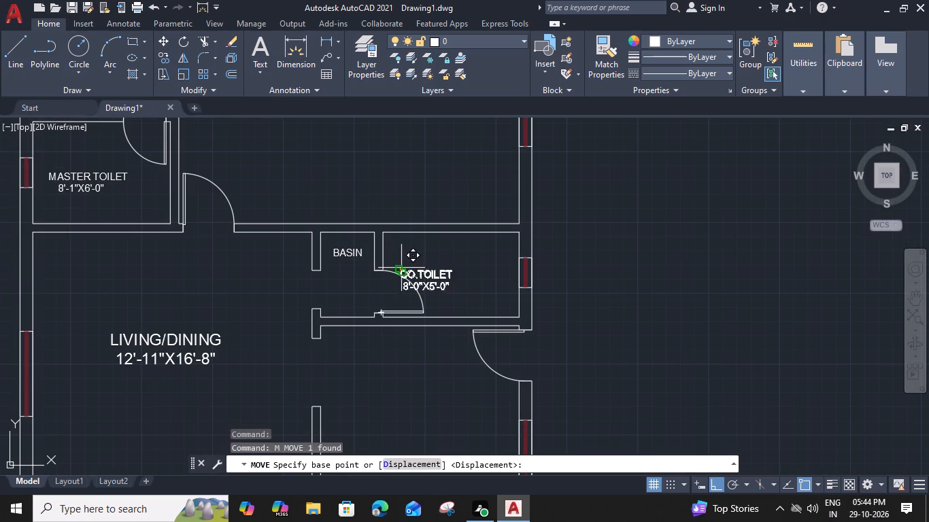
click(402, 247)
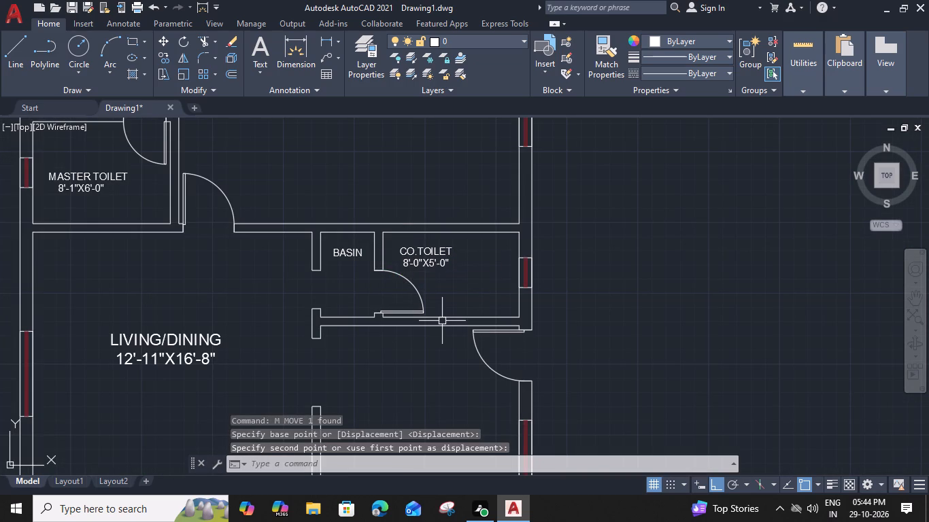
Offset the living/dining room's upper wall line below the master toilet and its outer window-wall line 3' into the room.
scroll(444, 313, down, 1)
middle_drag(450, 364, 530, 249)
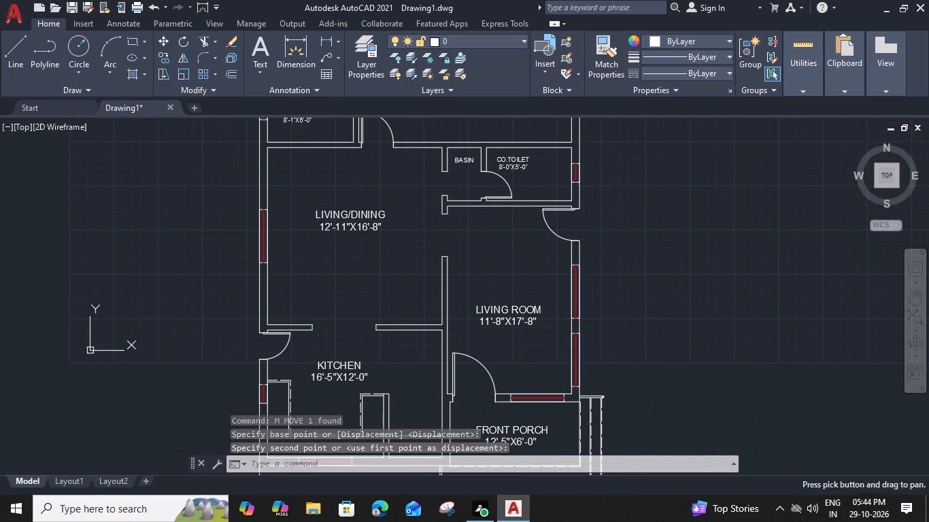
middle_drag(492, 349, 518, 351)
middle_drag(359, 293, 401, 342)
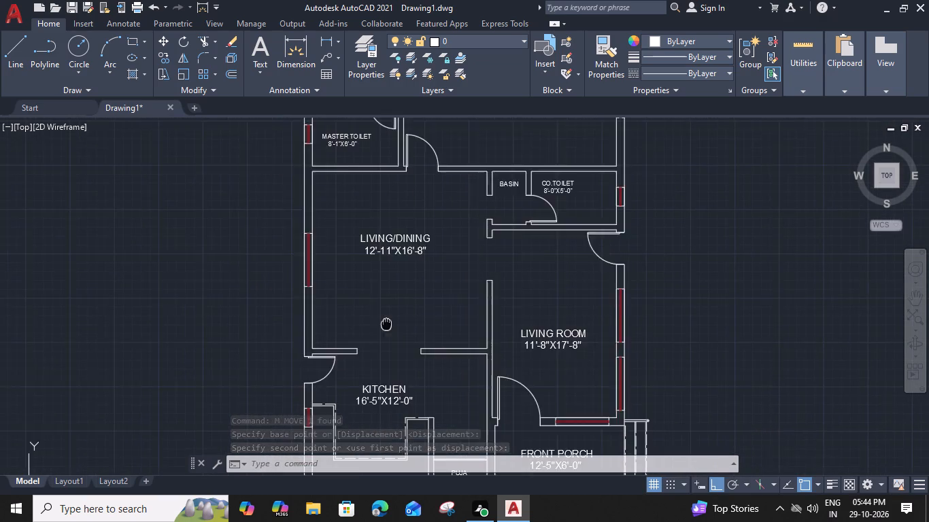
click(375, 198)
key(o)
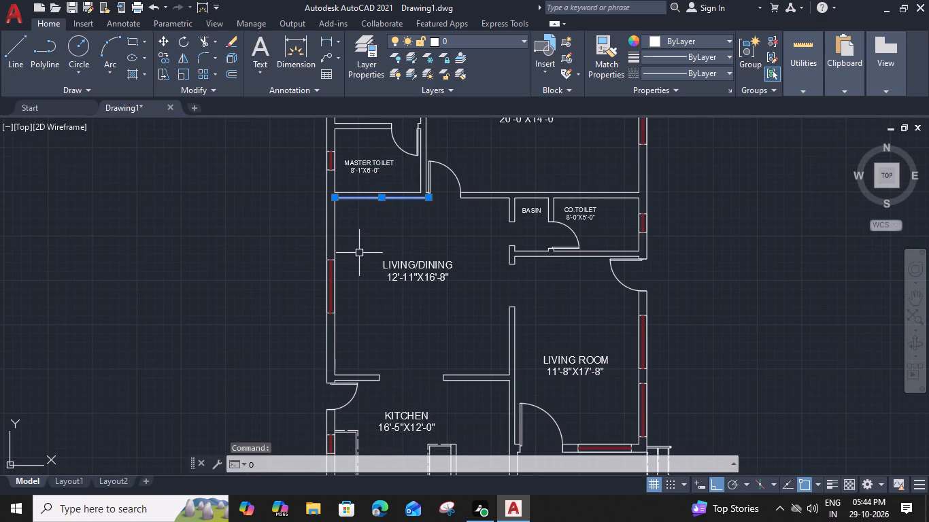
key(space)
text(3')
key(space)
click(369, 273)
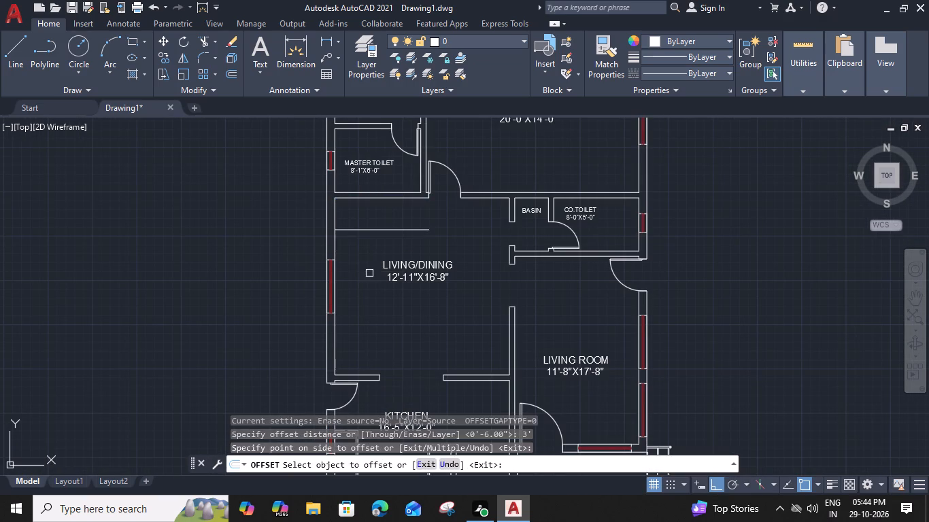
click(338, 242)
click(369, 252)
key(Escape)
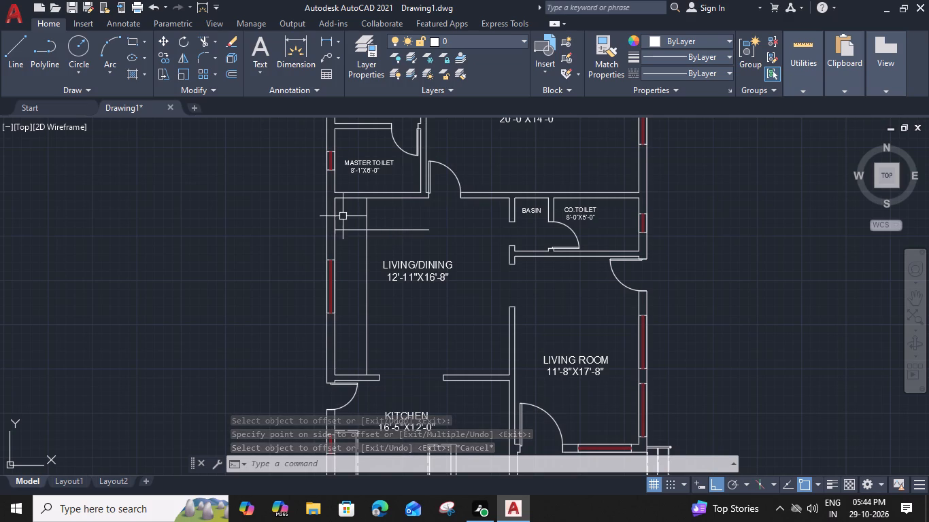
Offset the upper line of the short wall between kitchen and living/dining 4' into the living/dining room.
scroll(368, 386, up, 2)
click(349, 359)
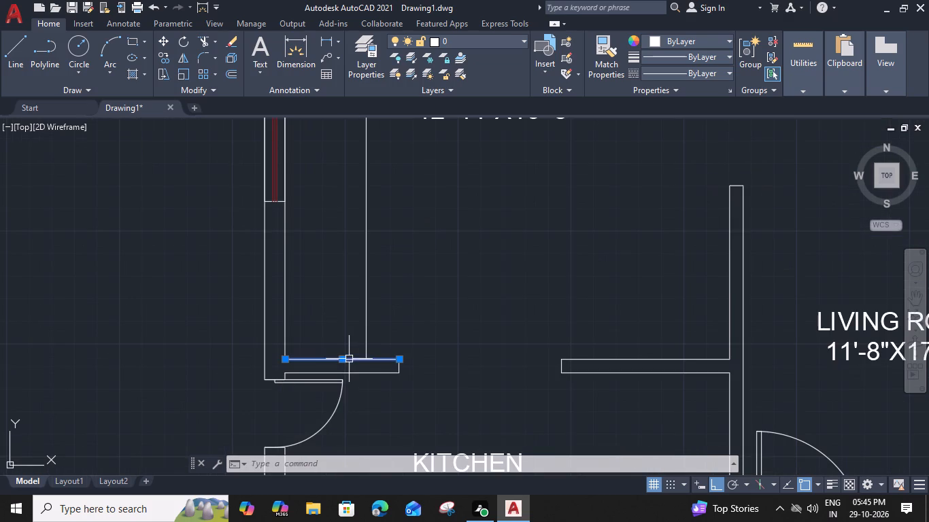
key(o)
key(space)
key(4)
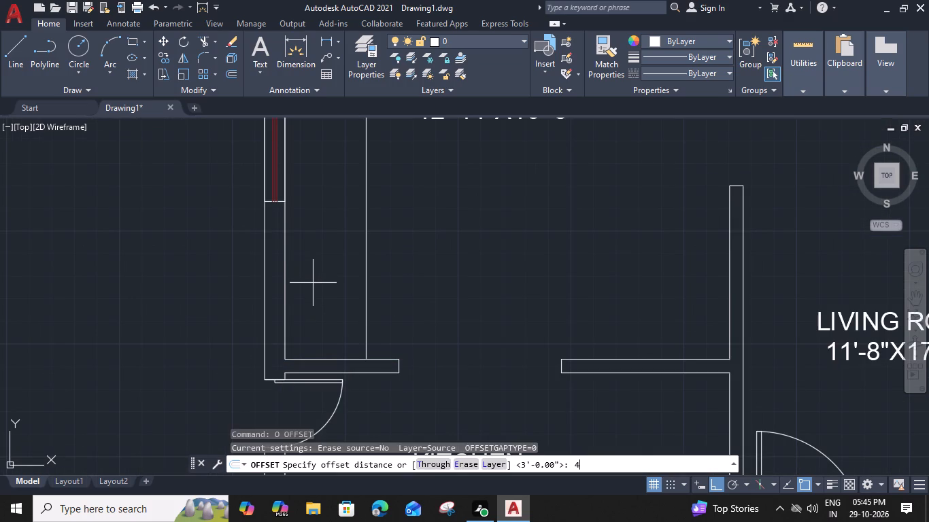
key(apostrophe)
key(space)
drag(331, 232, 333, 222)
key(Escape)
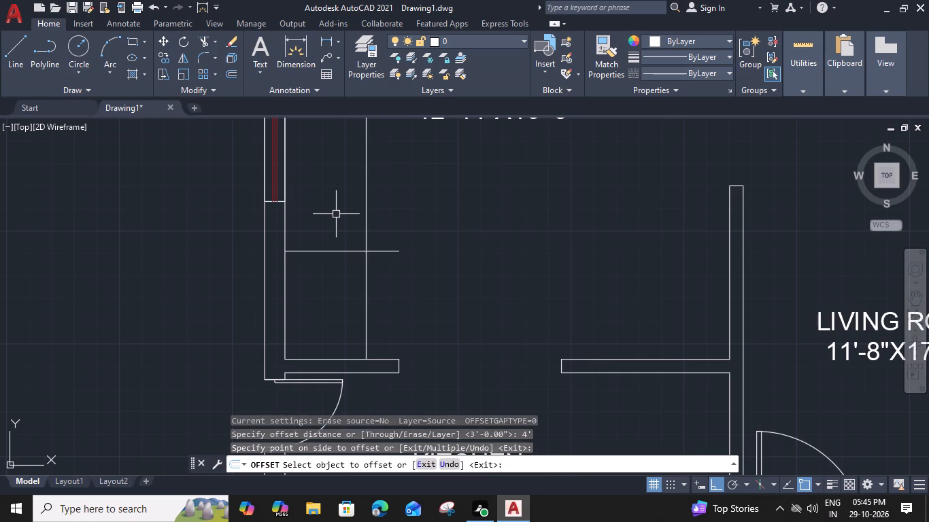
Trim the vertical offset line below the new horizontal line in the living/dining room.
text(TR)
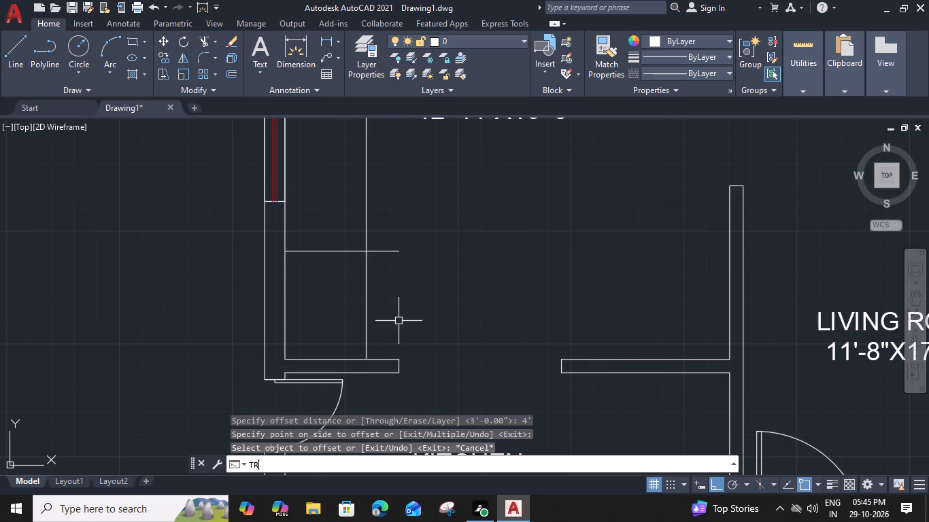
key(space)
click(365, 299)
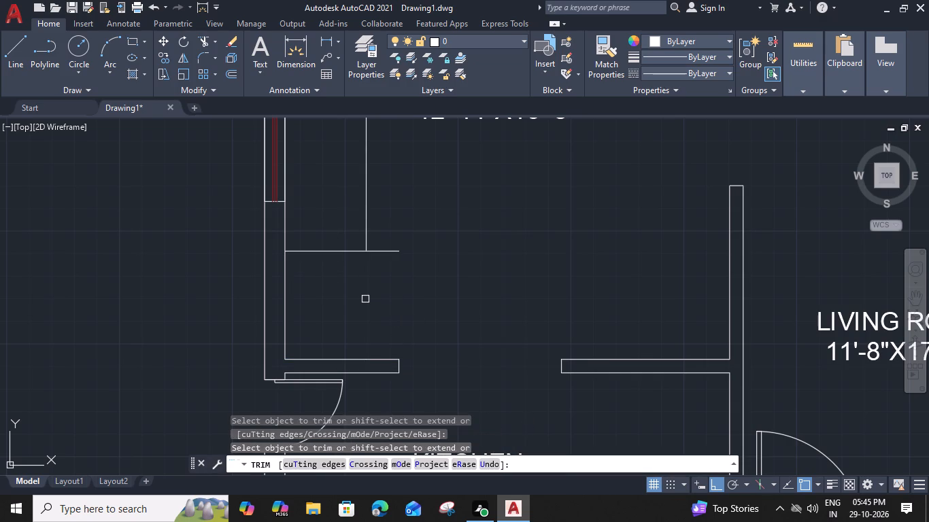
key(Escape)
Offset the vertical line and the upper horizontal line in the living/dining room 1' further into the room.
middle_drag(374, 288, 371, 386)
key(Escape)
click(362, 314)
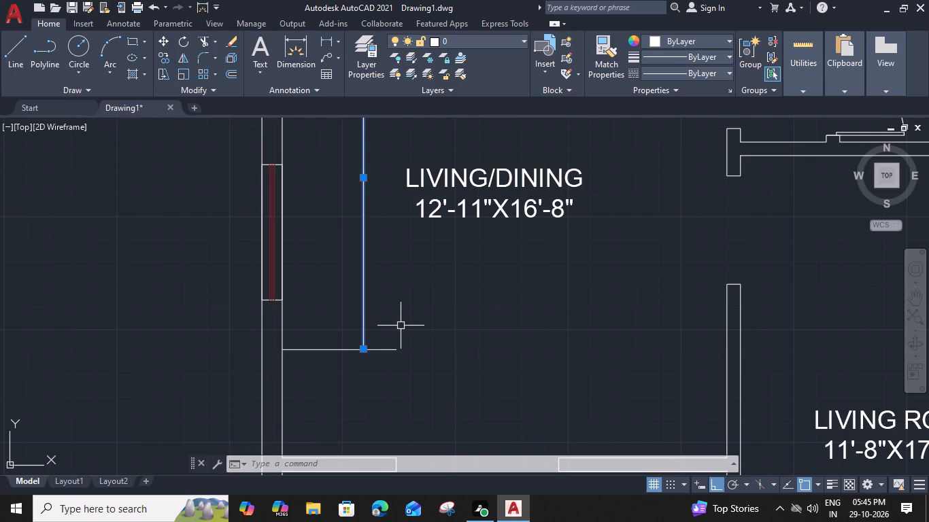
text(1')
key(space)
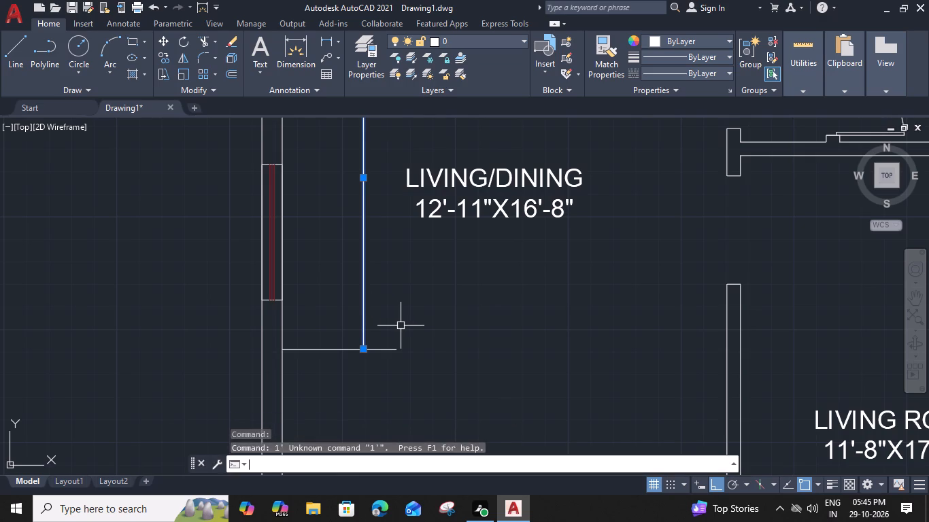
text(O)
key(space)
text(1')
key(space)
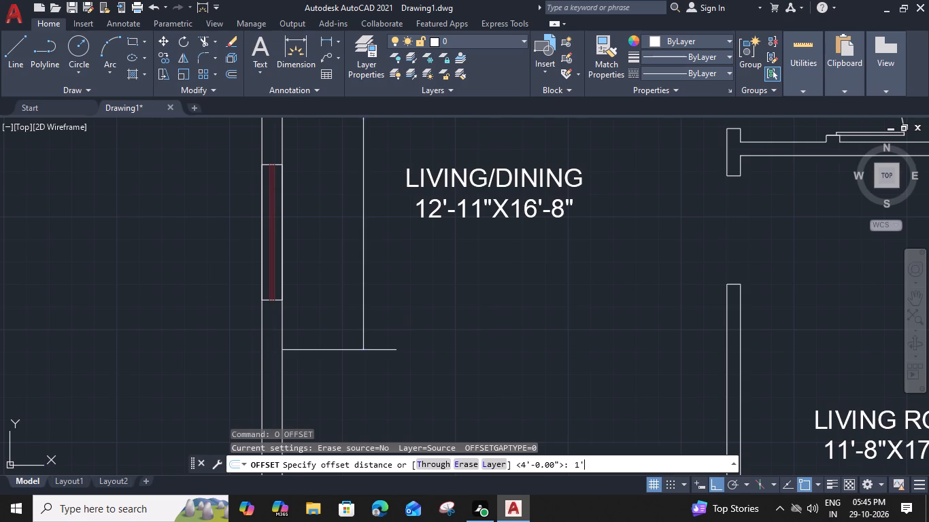
click(493, 358)
scroll(471, 303, down, 2)
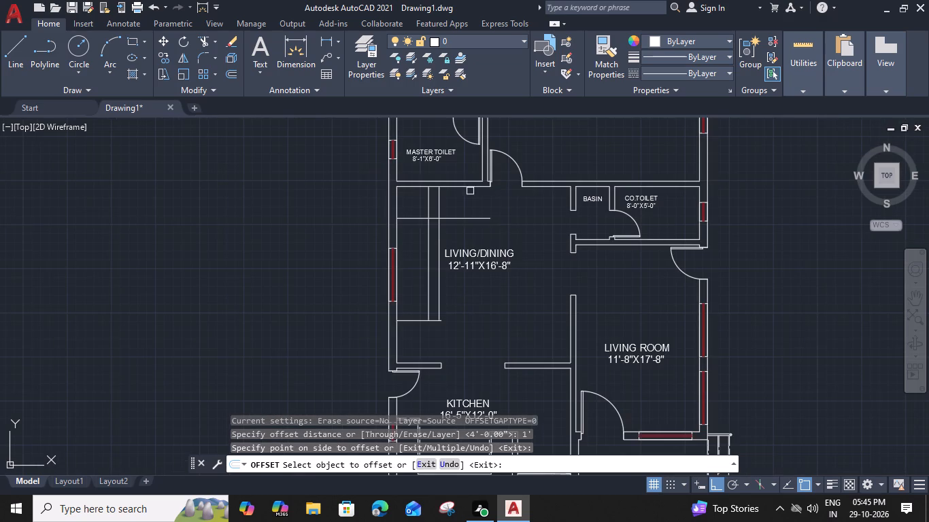
click(469, 219)
click(472, 237)
key(Escape)
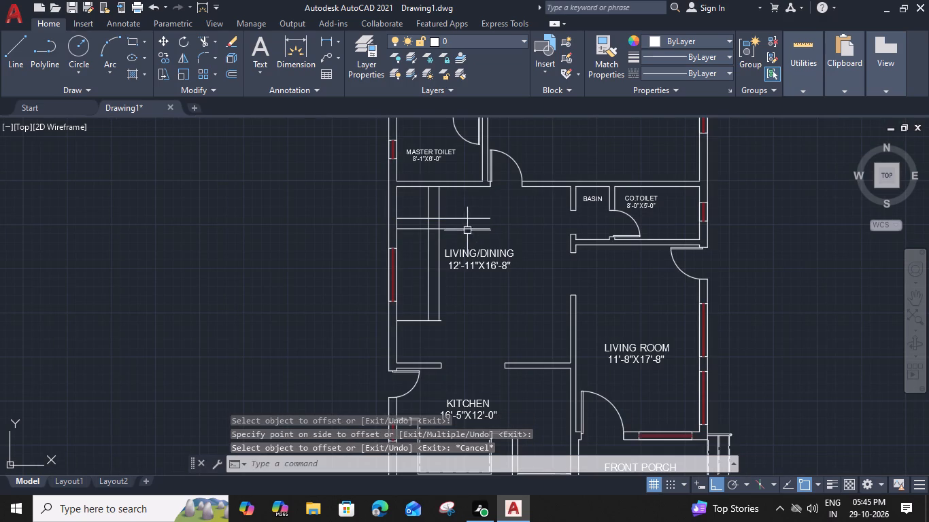
Delete the two original 3' offset lines, one horizontal and one vertical, from the living/dining room.
click(460, 216)
key(Delete)
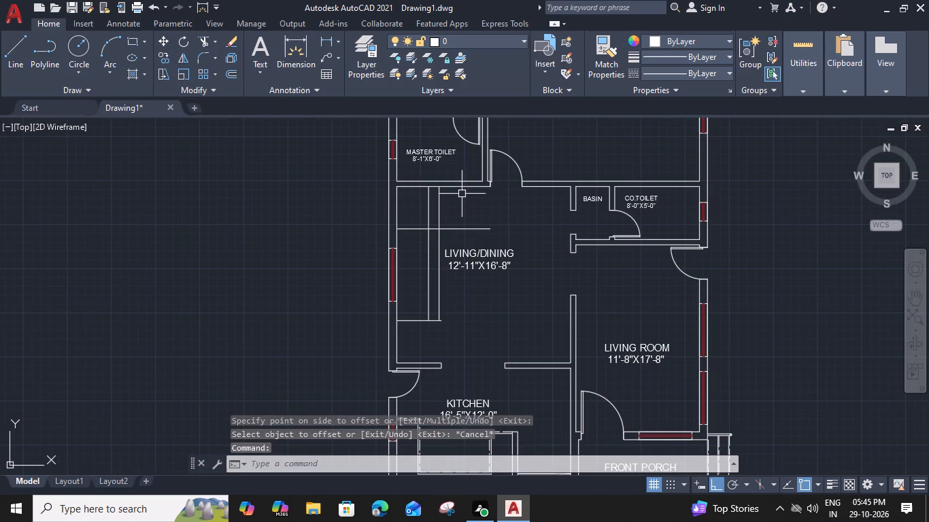
click(427, 209)
key(Delete)
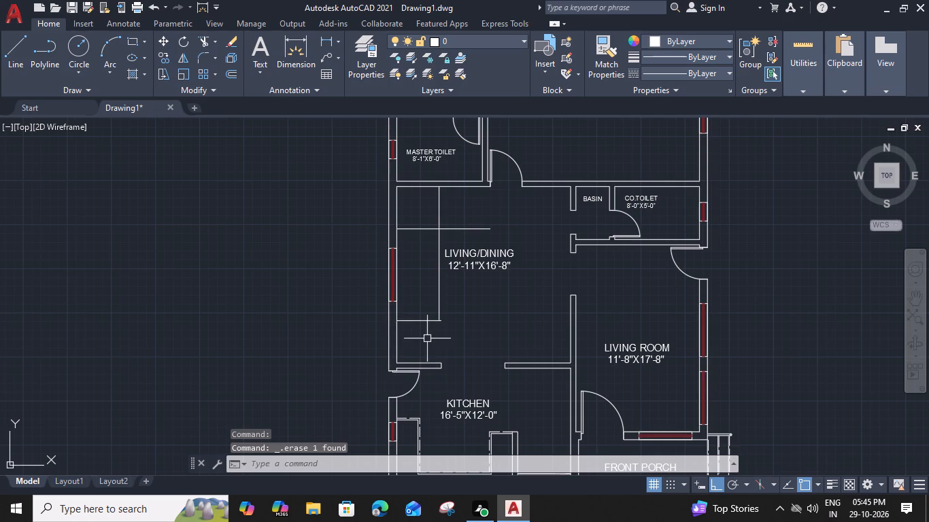
Offset the upper horizontal stair line downward at 1' spacing eight times to lay out the treads in the living/dining room.
scroll(435, 326, up, 1)
click(433, 318)
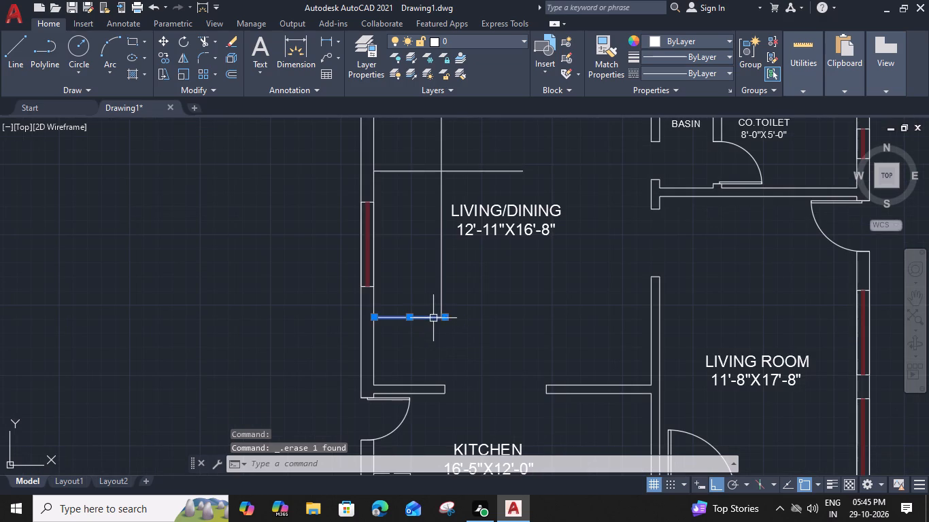
key(Escape)
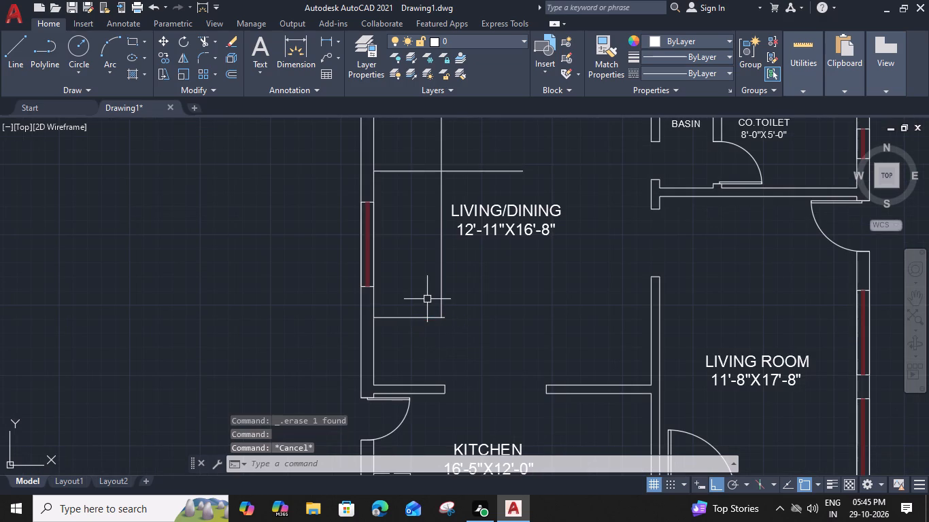
click(430, 173)
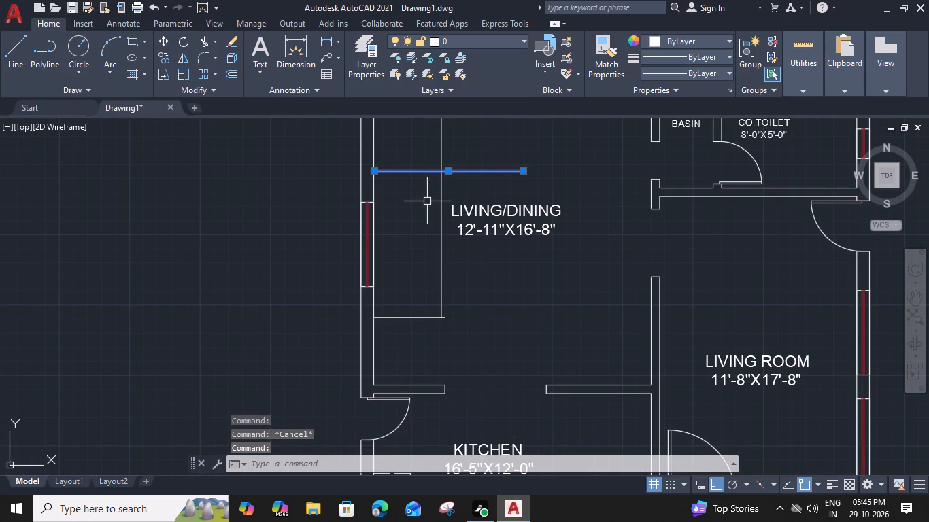
text(O 1)
text(')
key(space)
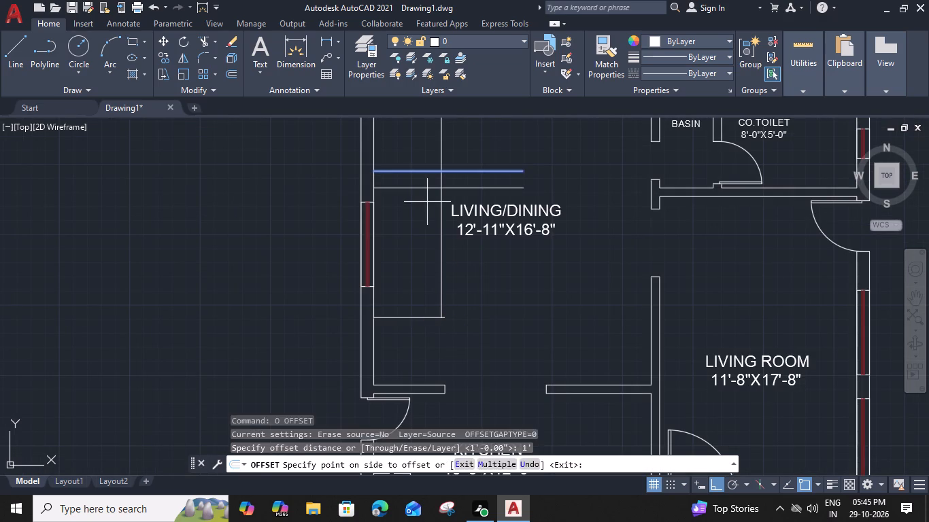
click(426, 217)
click(426, 189)
click(426, 223)
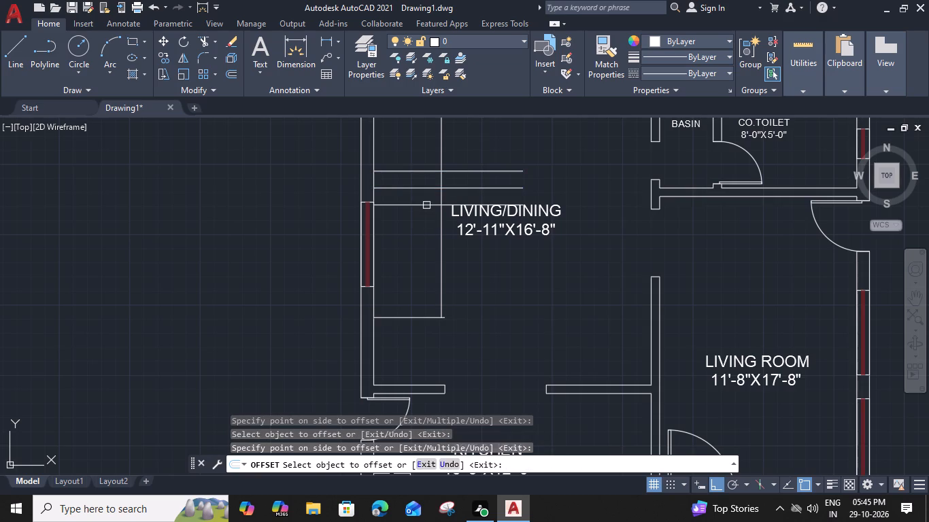
click(426, 206)
click(426, 245)
click(427, 222)
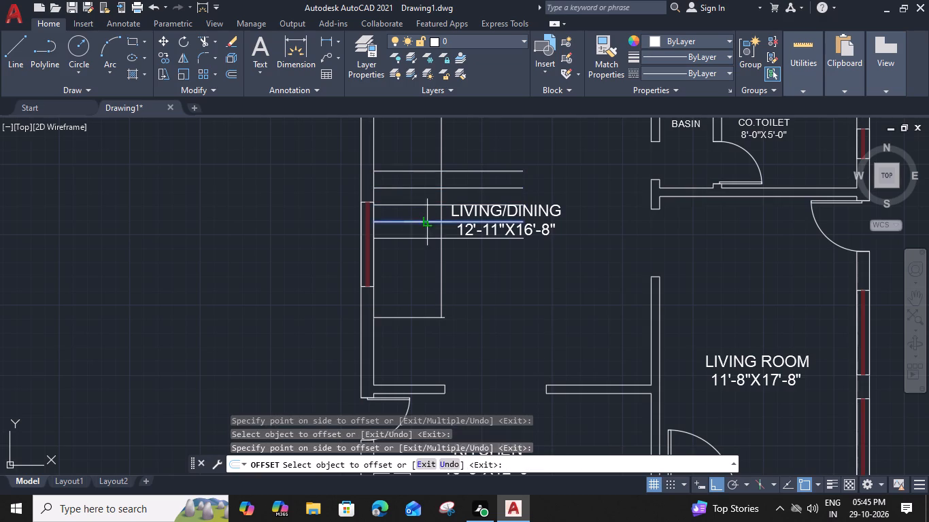
click(427, 254)
click(428, 241)
click(429, 262)
click(429, 253)
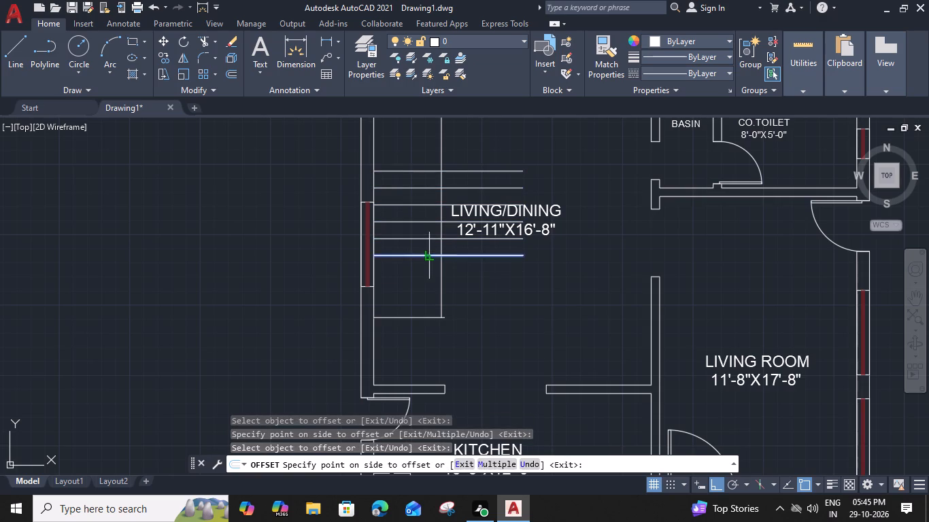
click(429, 278)
click(429, 273)
click(429, 301)
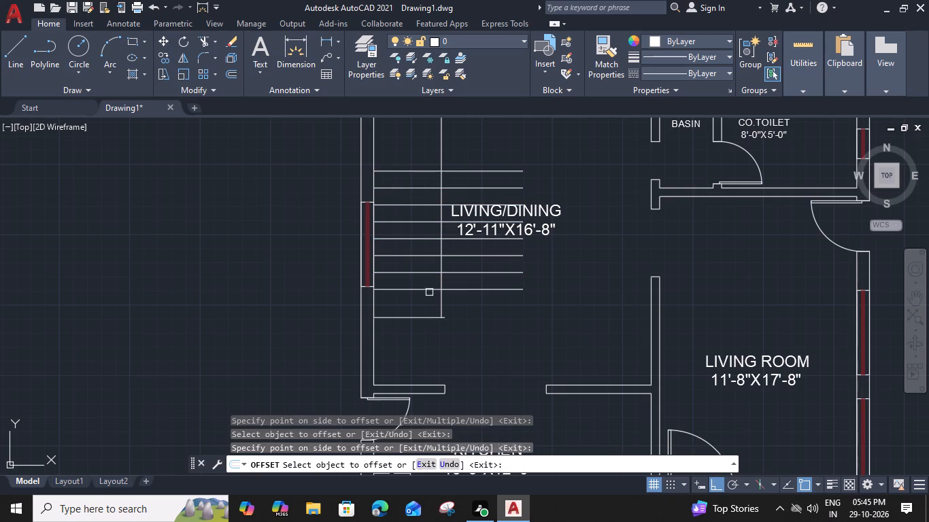
click(429, 291)
click(429, 307)
key(Escape)
Offset the vertical stair line in the living/dining room 1' further into the room.
middle_drag(428, 309, 407, 328)
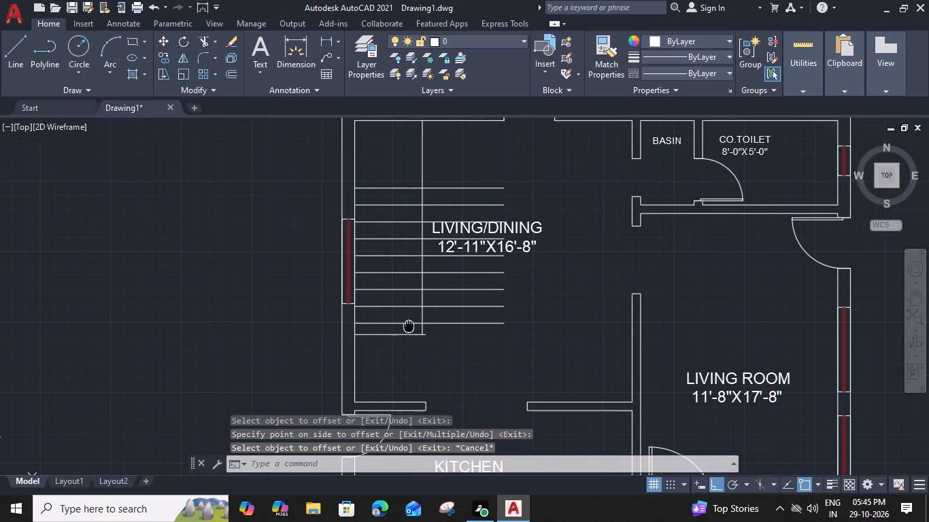
middle_drag(407, 328, 395, 338)
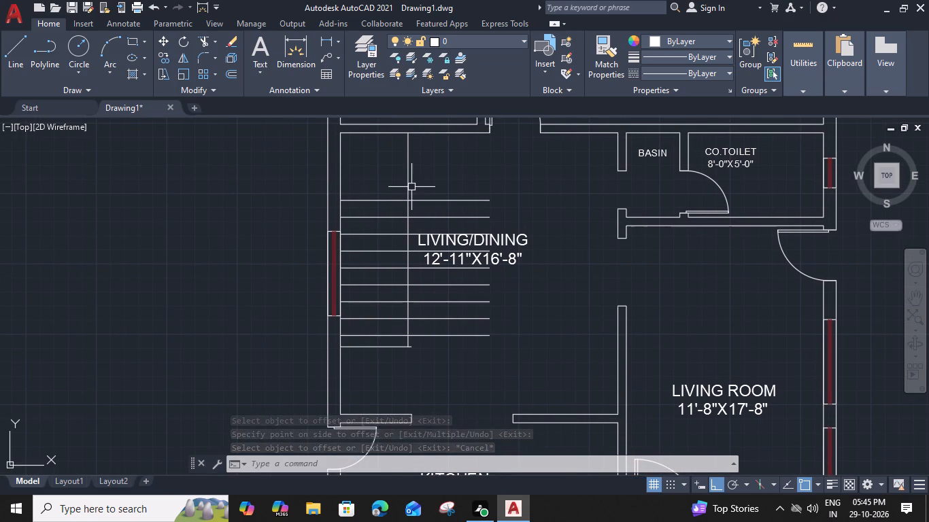
click(409, 181)
text(O)
key(space)
key(1)
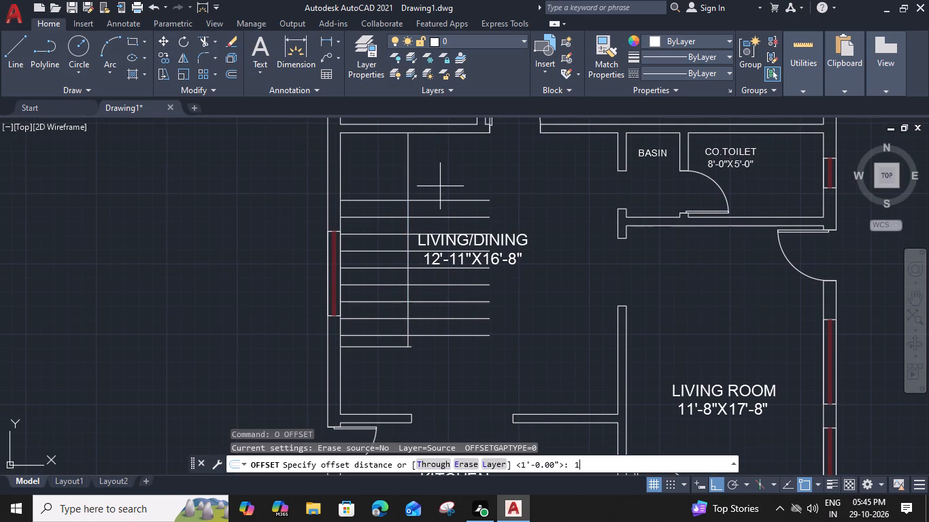
text(')
key(space)
click(443, 190)
key(Escape)
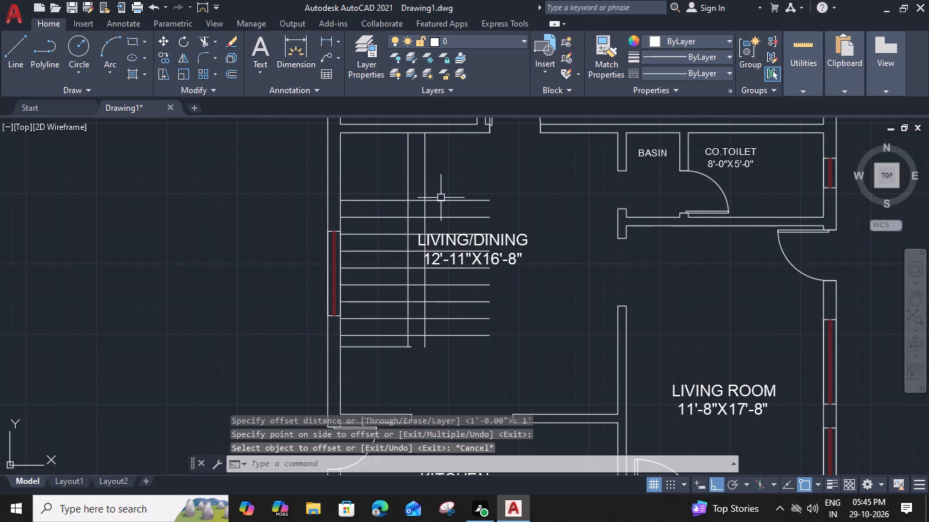
Trim the new vertical line below the upper horizontal stair line and delete its leftover lower portion and the first tread's overhang.
text(TR)
key(space)
click(423, 210)
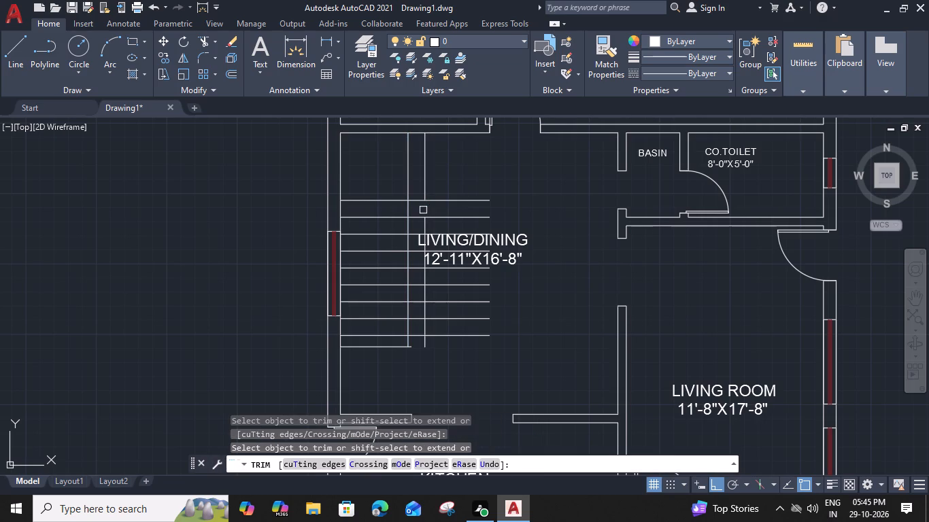
click(419, 216)
key(Escape)
click(444, 209)
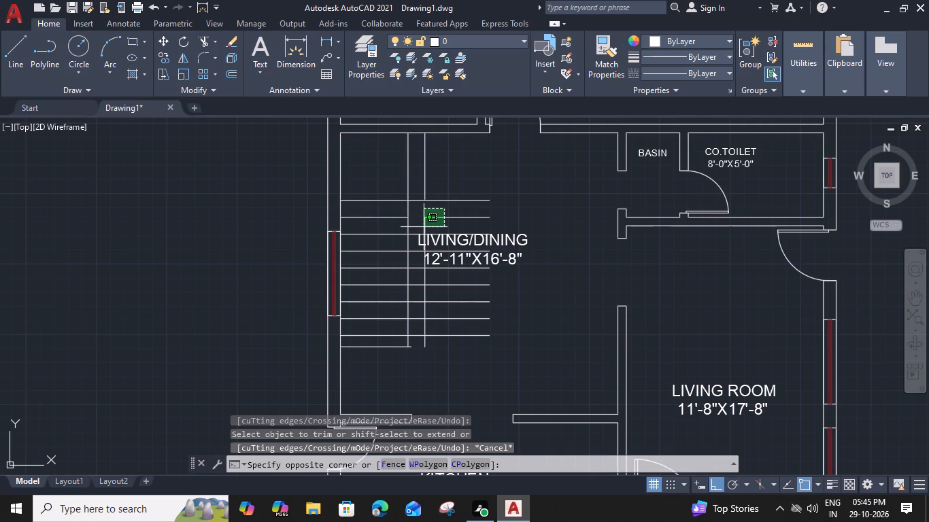
click(421, 228)
key(Delete)
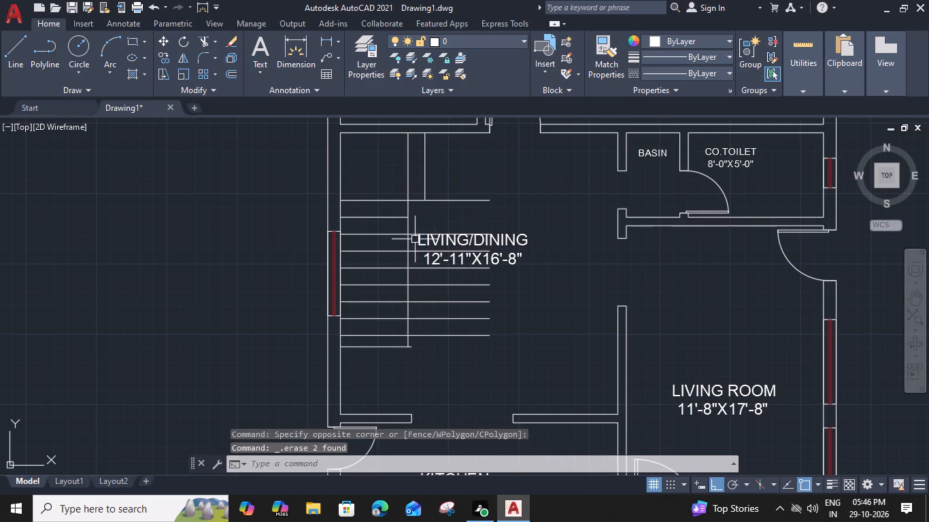
click(413, 232)
key(Escape)
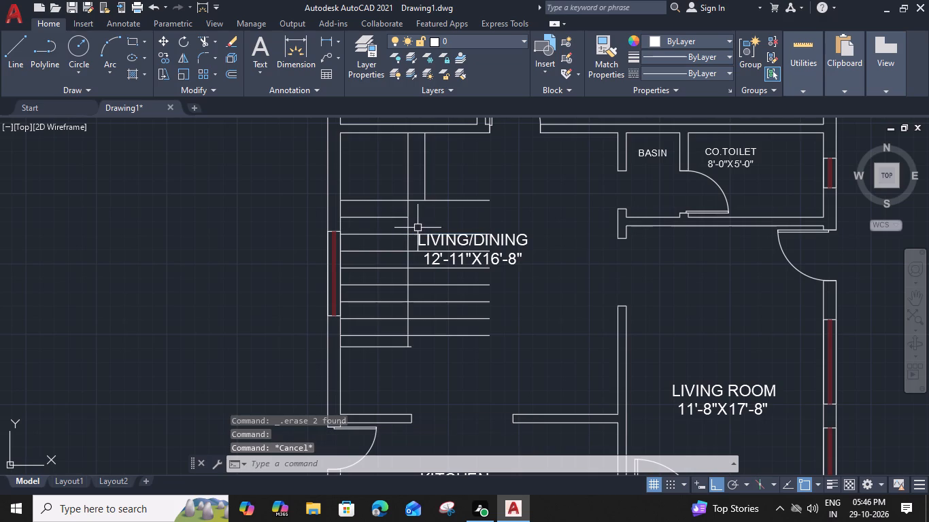
Trim the remaining treads where they extend past the vertical stair line and delete the leftover tread segment.
text(TR)
key(space)
click(413, 225)
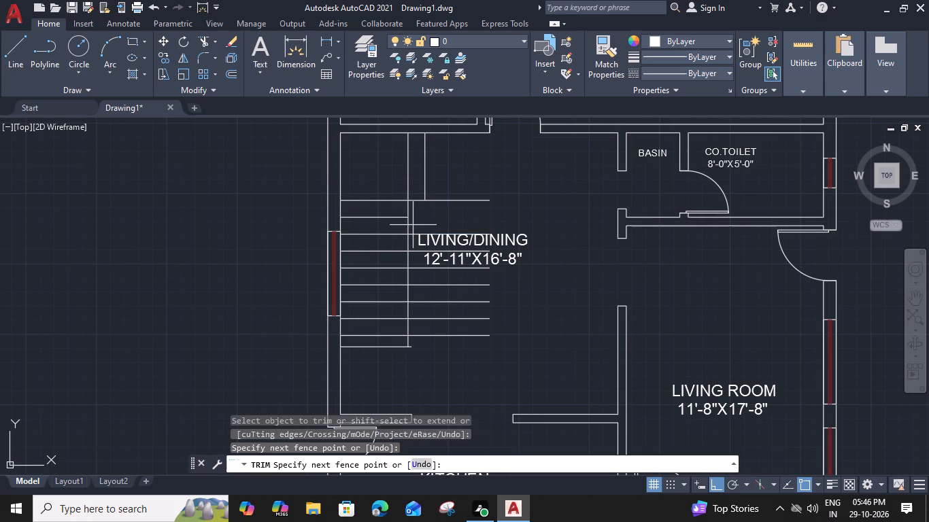
click(420, 344)
key(Escape)
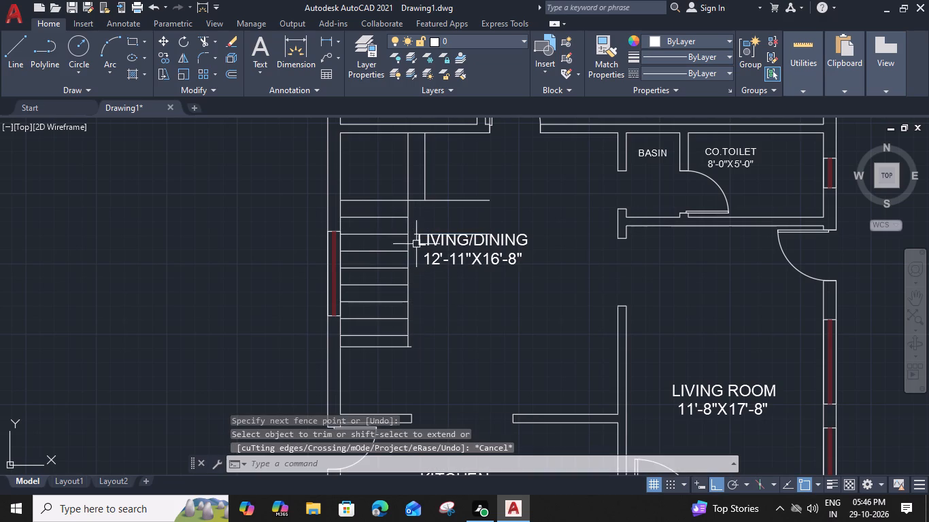
scroll(415, 239, up, 2)
click(413, 227)
key(Delete)
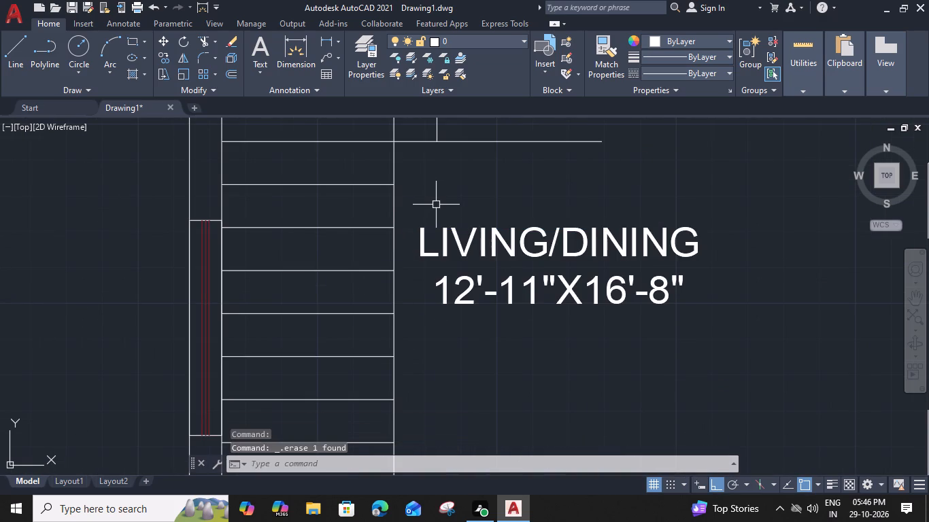
Offset the short vertical line of the upper flight further into the room at 1' spacing four times.
middle_drag(439, 182, 411, 317)
click(411, 229)
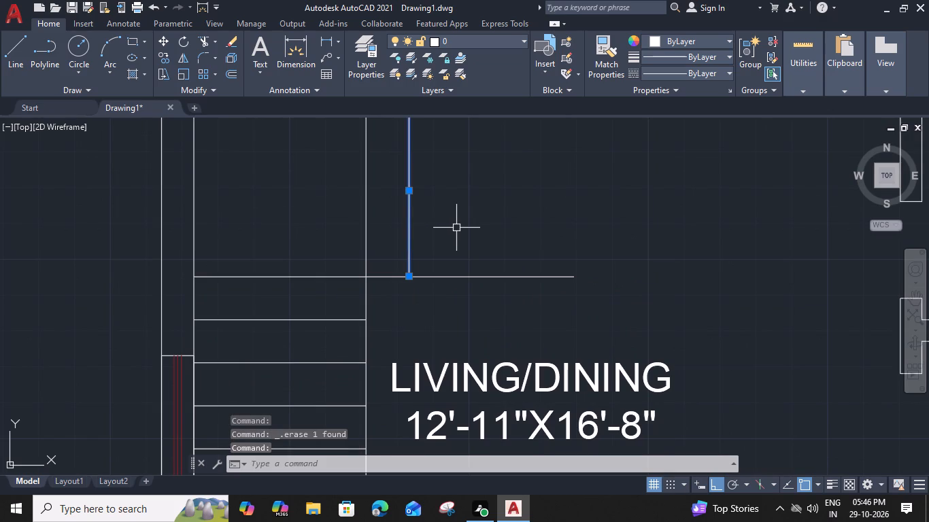
text(O)
key(space)
key(1)
key(apostrophe)
key(space)
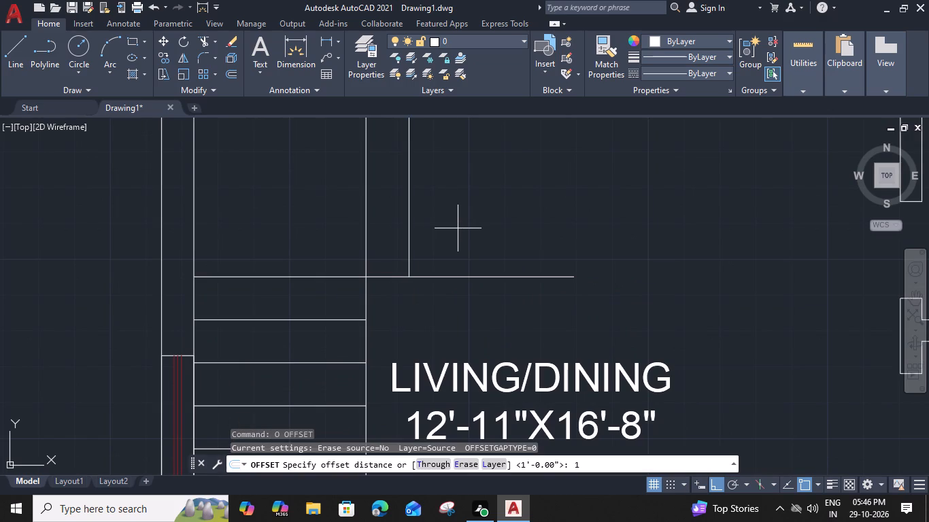
click(482, 239)
click(452, 220)
click(494, 231)
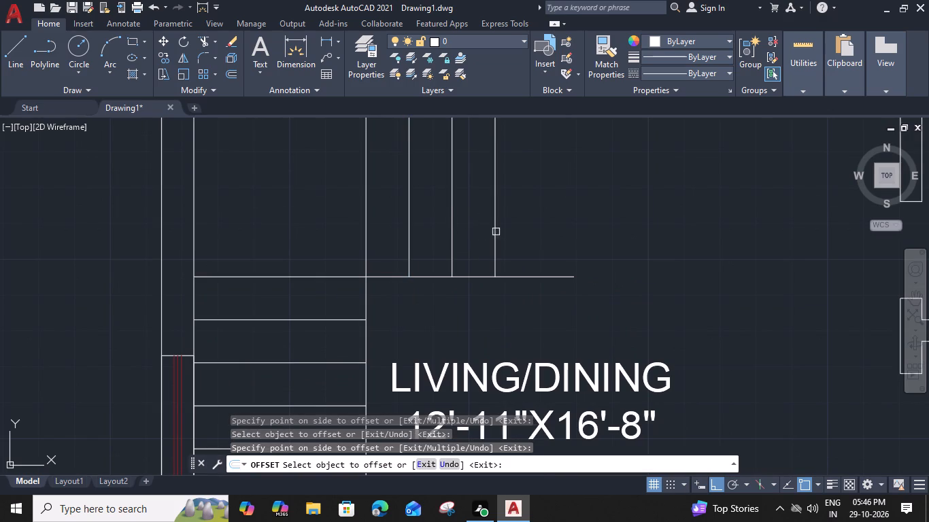
click(494, 226)
click(546, 234)
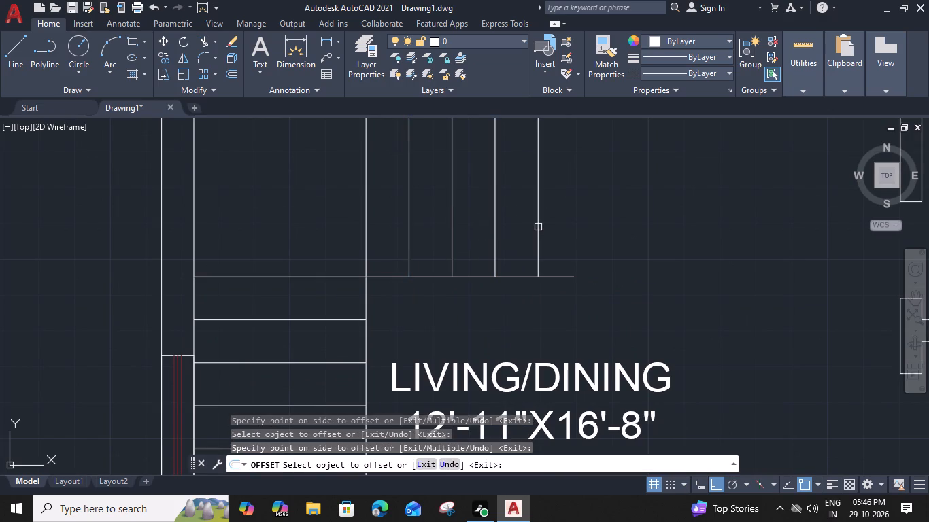
click(538, 227)
click(558, 237)
key(Escape)
Delete the outermost vertical tread line, just past the end of the upper flight's horizontal line.
scroll(580, 301, down, 1)
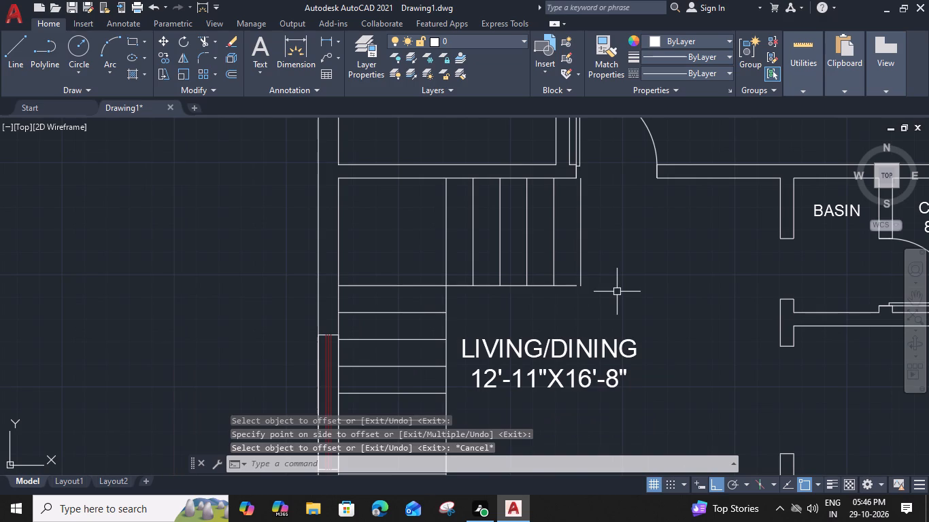
middle_drag(609, 290, 587, 296)
click(558, 247)
key(Delete)
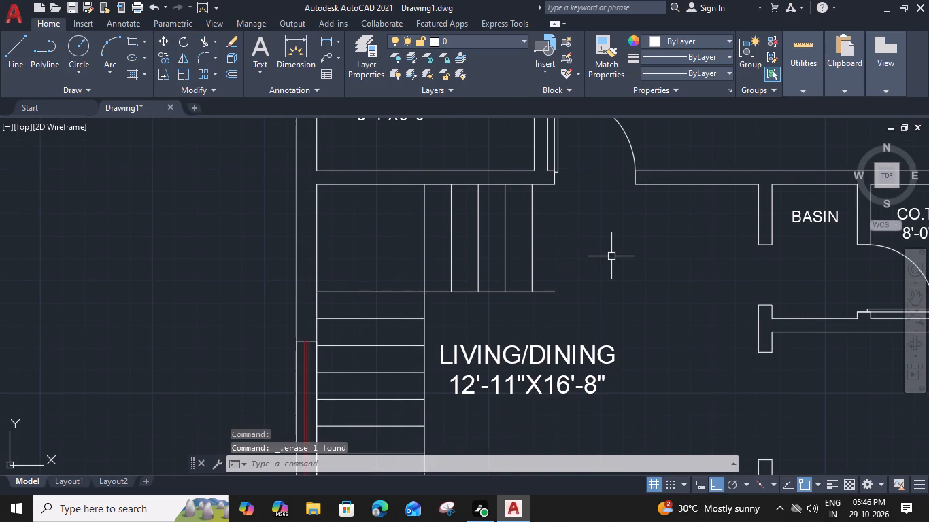
Offset the upper flight's horizontal edge and the lower flight's vertical edge 3" outward toward the living/dining label.
click(480, 289)
key(o)
key(space)
text(2)
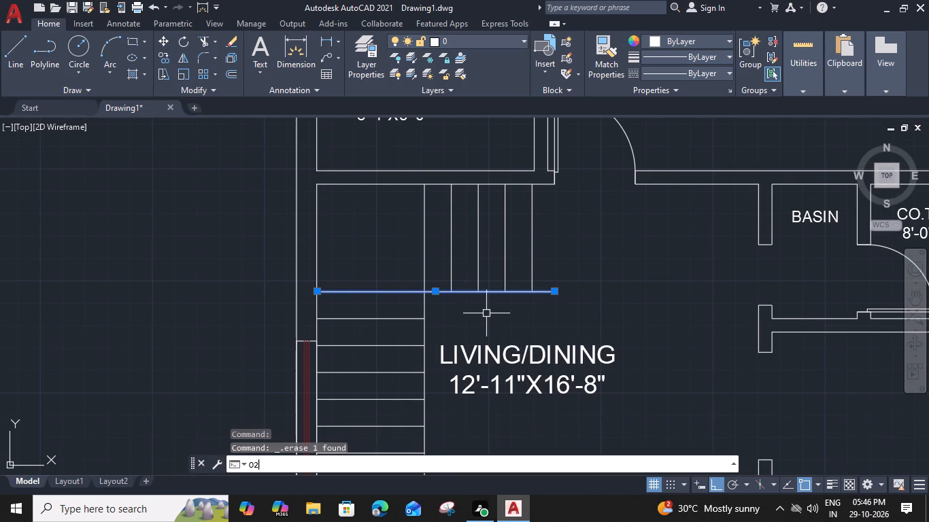
key(shift+quotedbl)
key(Return)
text(O 2)
key(BackSpace)
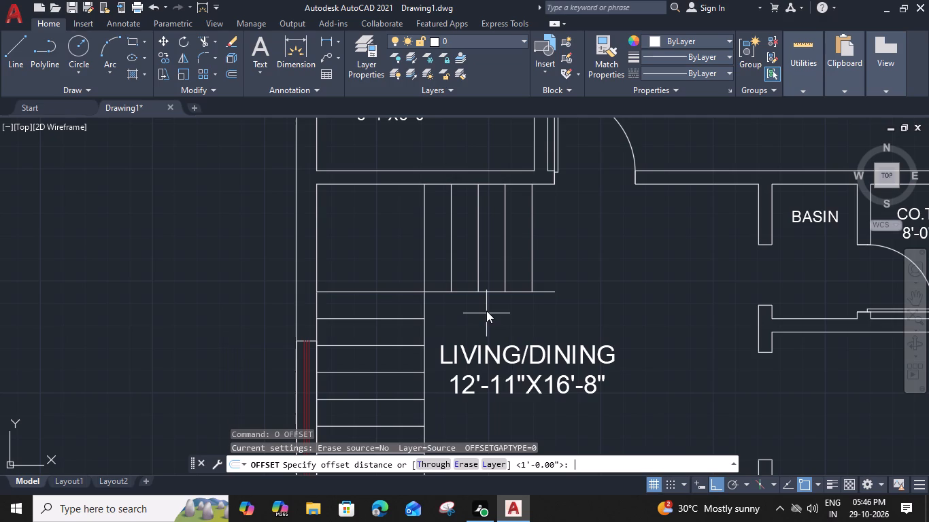
text(3")
key(Return)
click(488, 319)
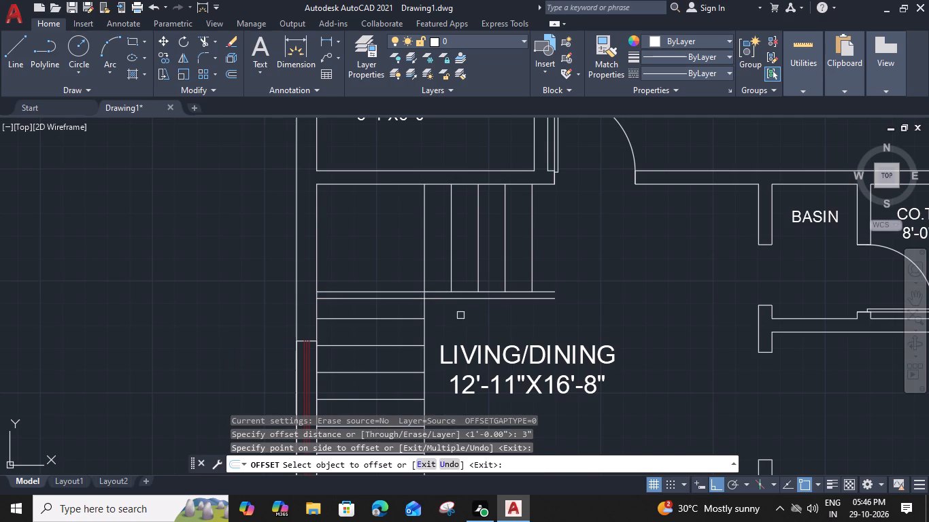
click(424, 313)
click(441, 317)
key(Escape)
Trim the 3" offset lines where they cross at the stair's inner corner and delete the leftover portions inside both flights.
key(t)
key(r)
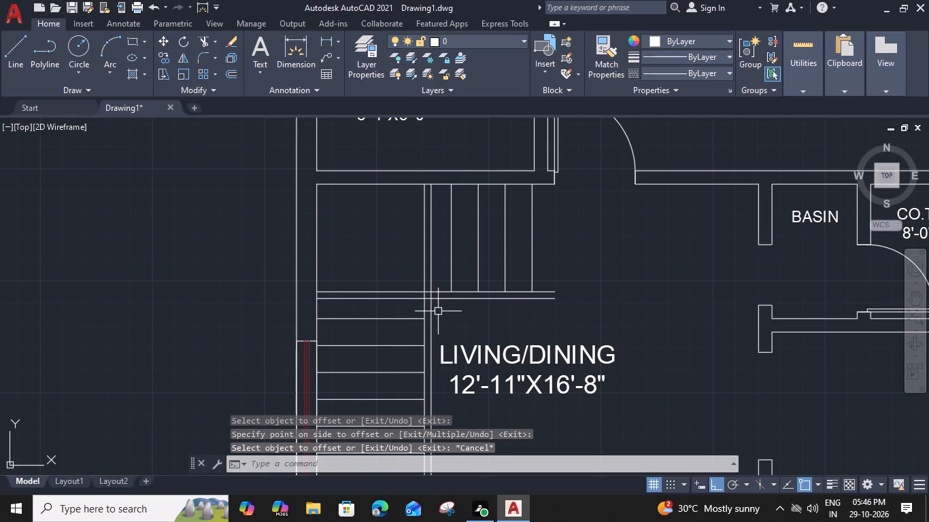
key(space)
scroll(427, 290, up, 3)
click(435, 301)
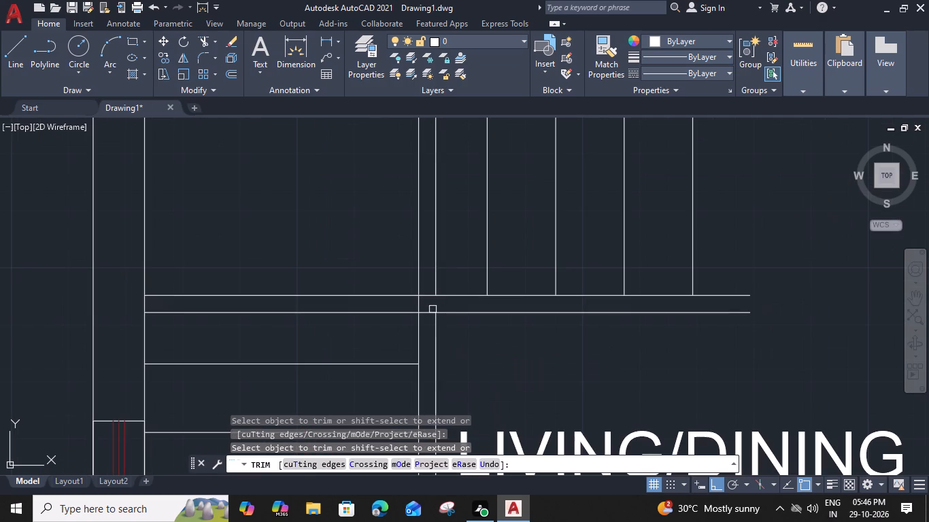
click(429, 311)
key(Escape)
click(435, 285)
key(Delete)
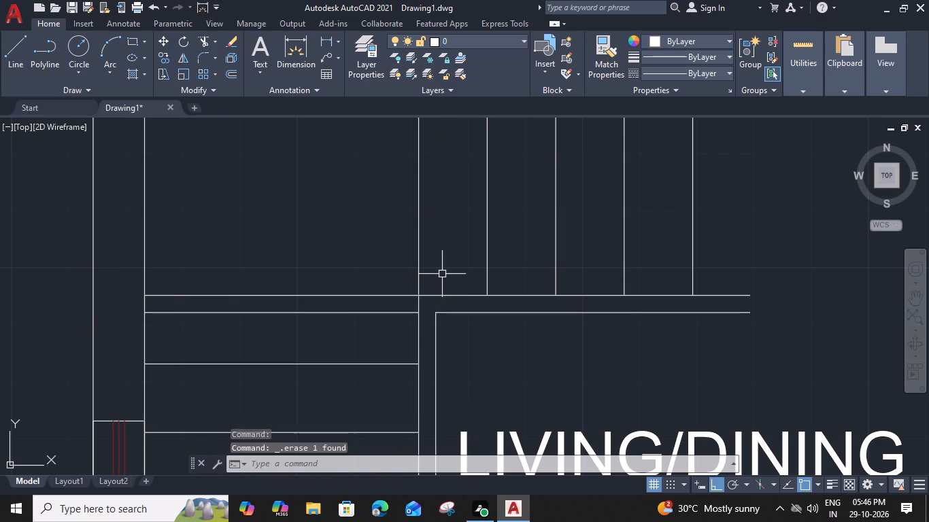
click(396, 311)
key(Delete)
Draw a line from the kitchen wall's end corner up to the lower end of the stair's outer vertical line.
scroll(399, 328, down, 2)
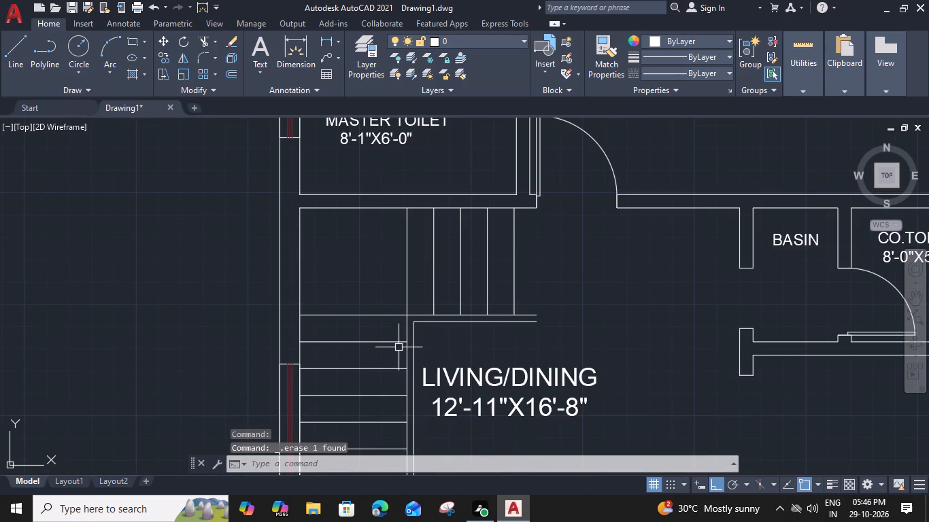
middle_drag(401, 345, 394, 181)
middle_drag(393, 375, 400, 306)
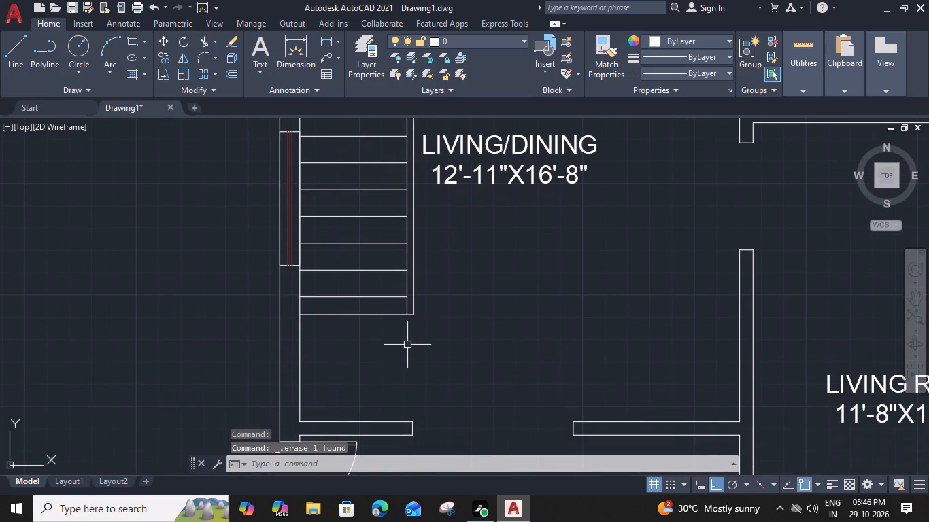
scroll(407, 334, up, 2)
scroll(409, 328, down, 2)
middle_drag(409, 326, 399, 264)
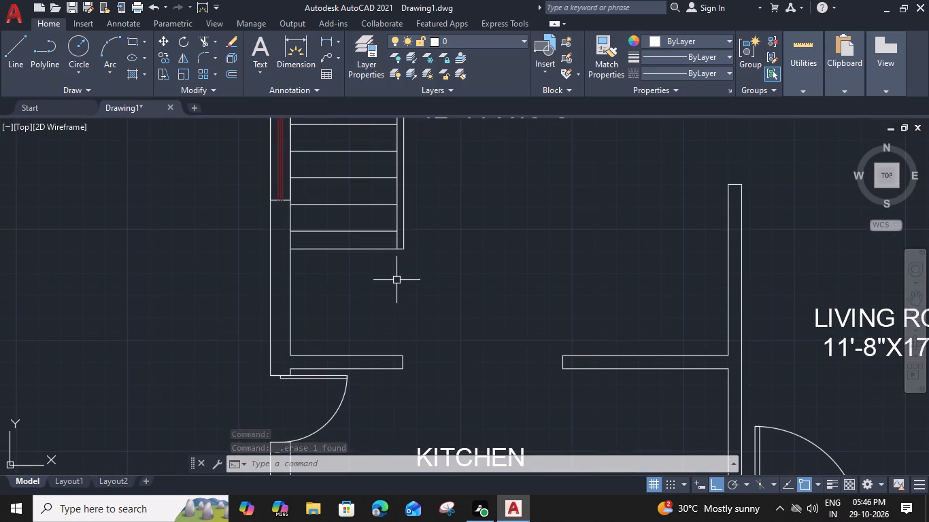
text(L)
key(space)
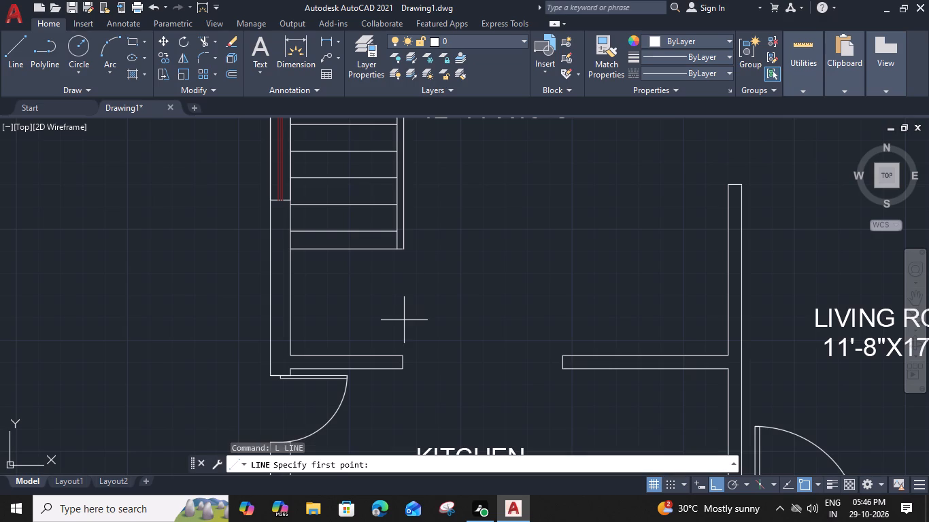
click(400, 353)
scroll(400, 262, up, 1)
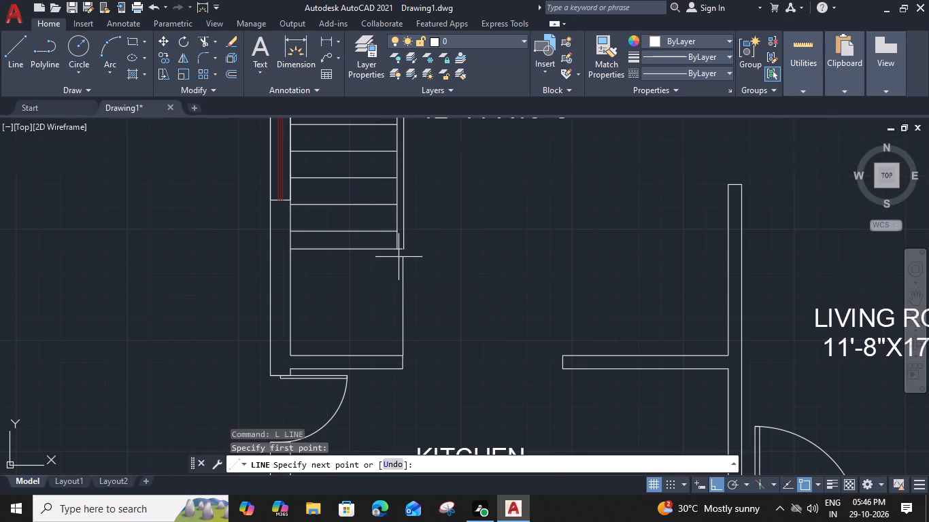
scroll(399, 259, up, 4)
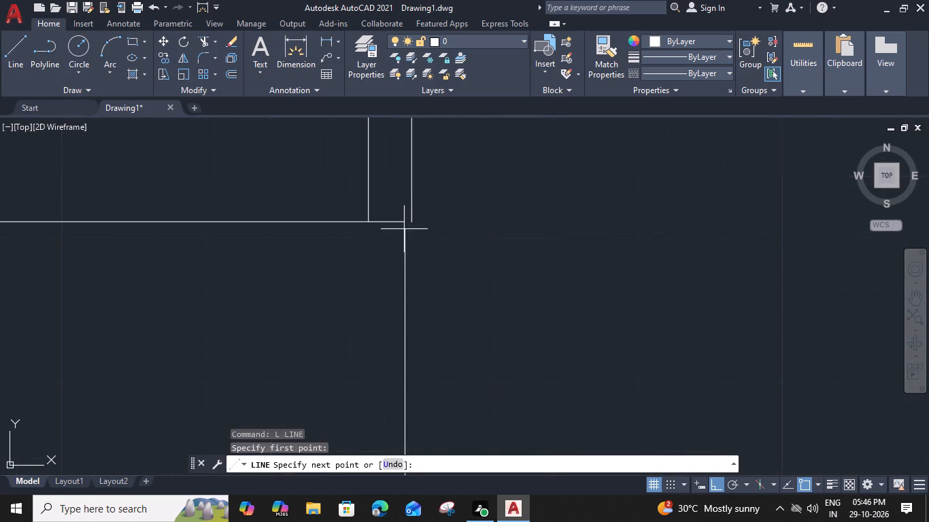
click(416, 217)
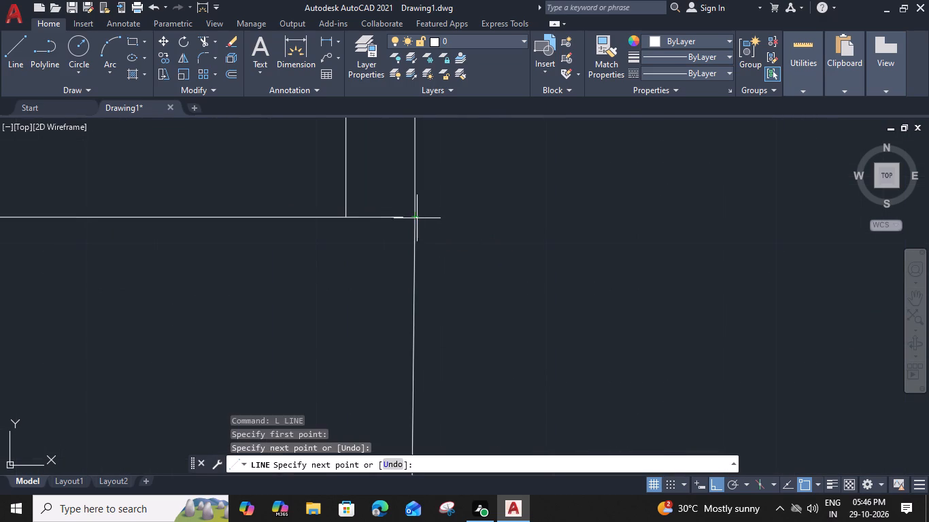
scroll(441, 260, down, 4)
scroll(462, 321, down, 3)
key(Escape)
Stretch the new line's upper endpoint onto the end of the stair's lowest horizontal line.
scroll(461, 323, up, 3)
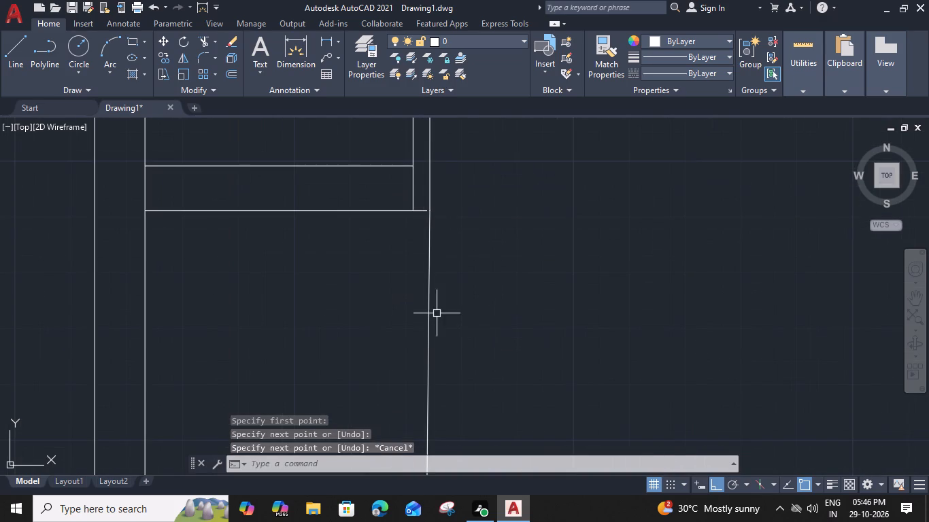
click(428, 303)
scroll(424, 186, up, 2)
click(435, 244)
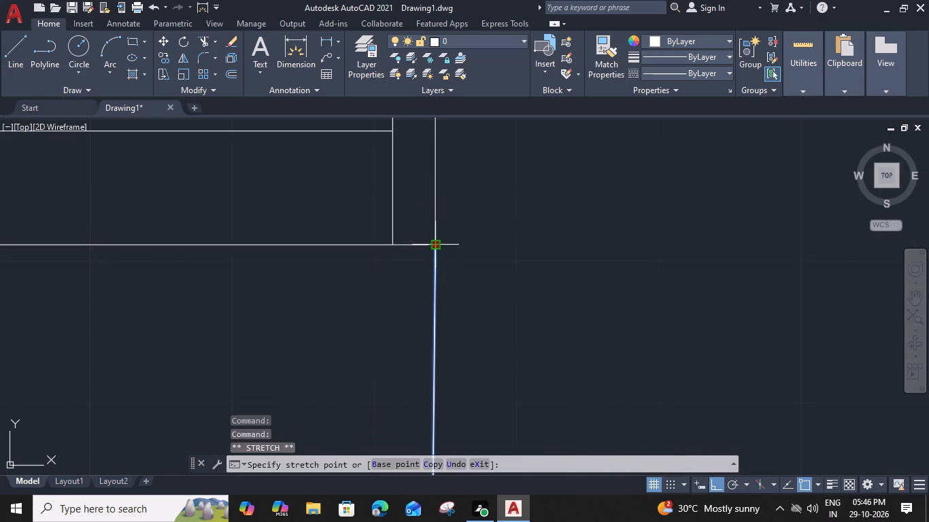
click(430, 243)
scroll(437, 262, down, 6)
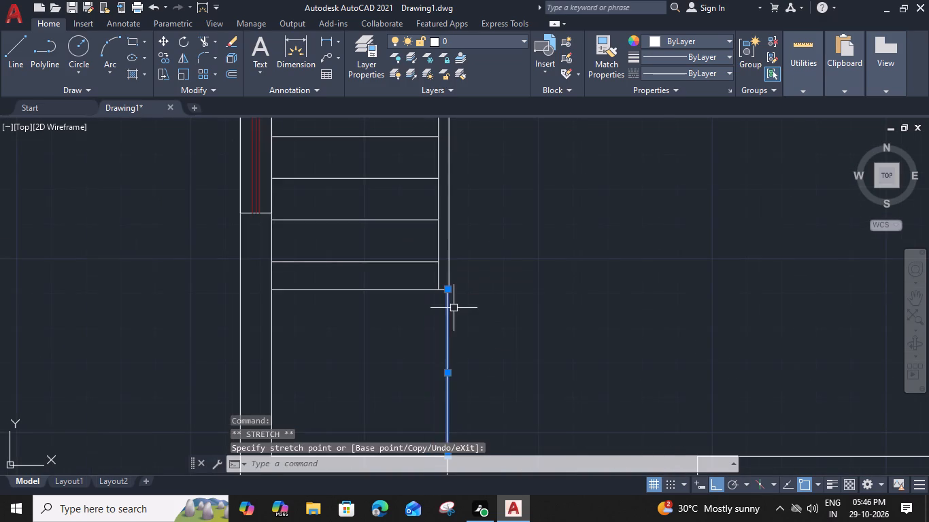
middle_drag(446, 269, 437, 217)
key(Escape)
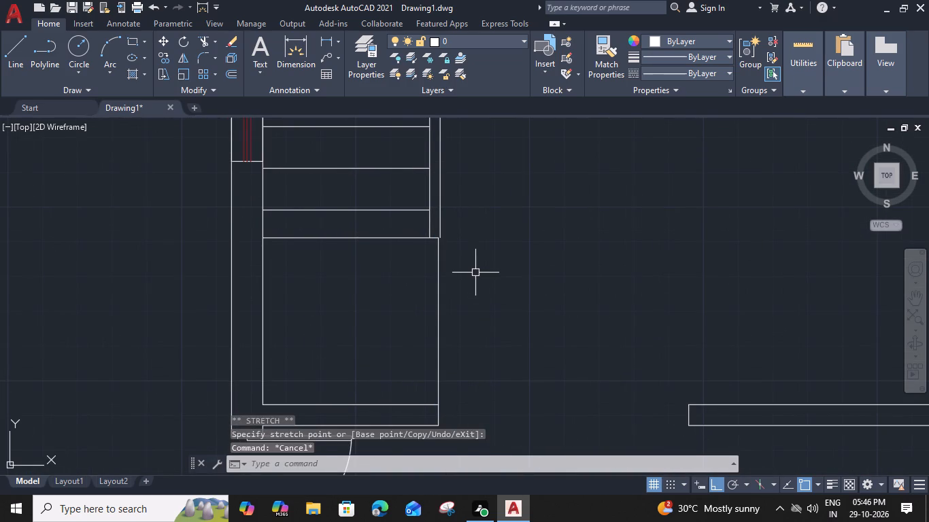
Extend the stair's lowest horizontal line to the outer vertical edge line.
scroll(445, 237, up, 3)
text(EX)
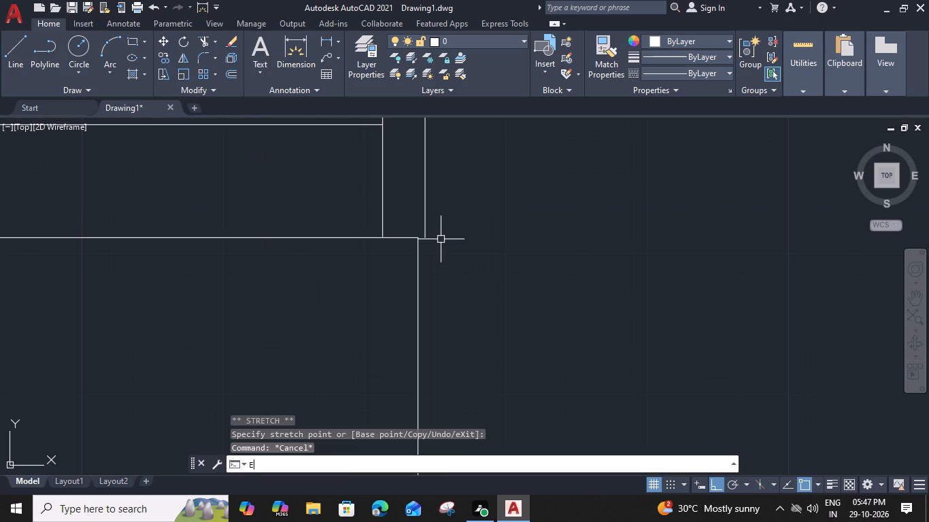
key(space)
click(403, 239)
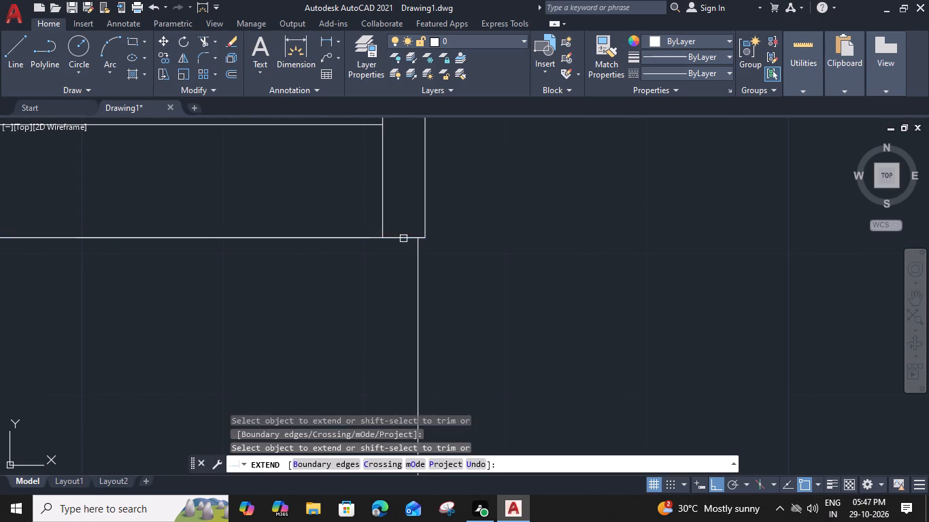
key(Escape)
Delete the horizontal line closing the lower end of the stair flight.
scroll(403, 239, down, 1)
middle_drag(395, 292, 477, 313)
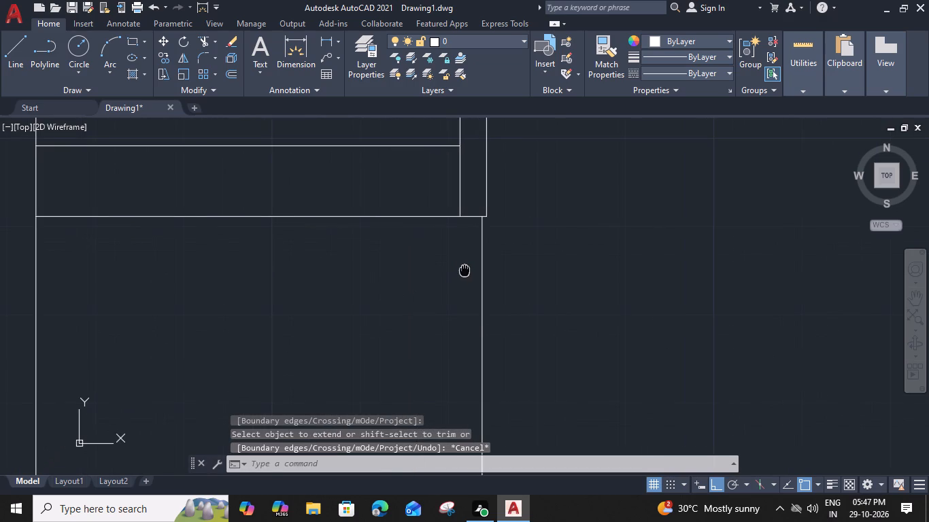
middle_click(479, 319)
scroll(474, 305, down, 2)
click(395, 286)
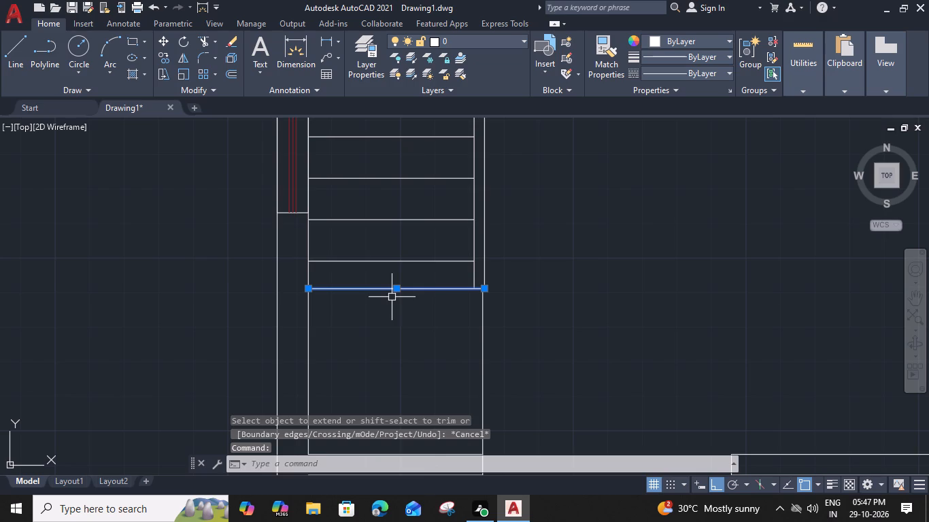
key(Delete)
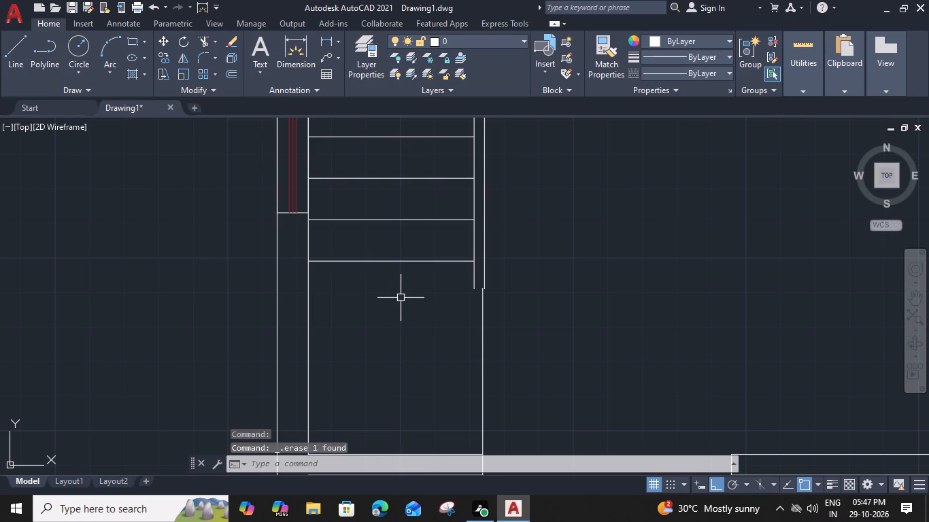
Draw a circle at the lower end of the stair's double edge lines and enlarge it to span both lines.
text(C)
key(space)
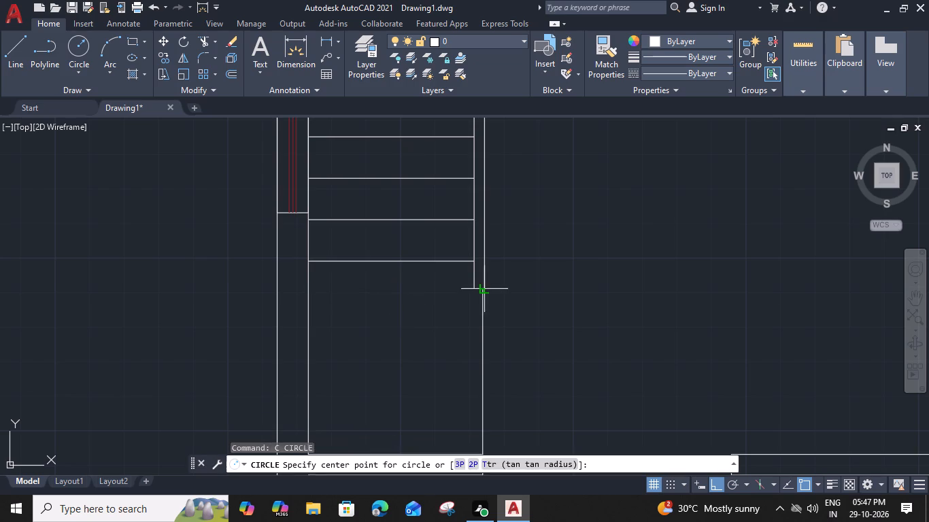
scroll(487, 289, up, 4)
click(445, 283)
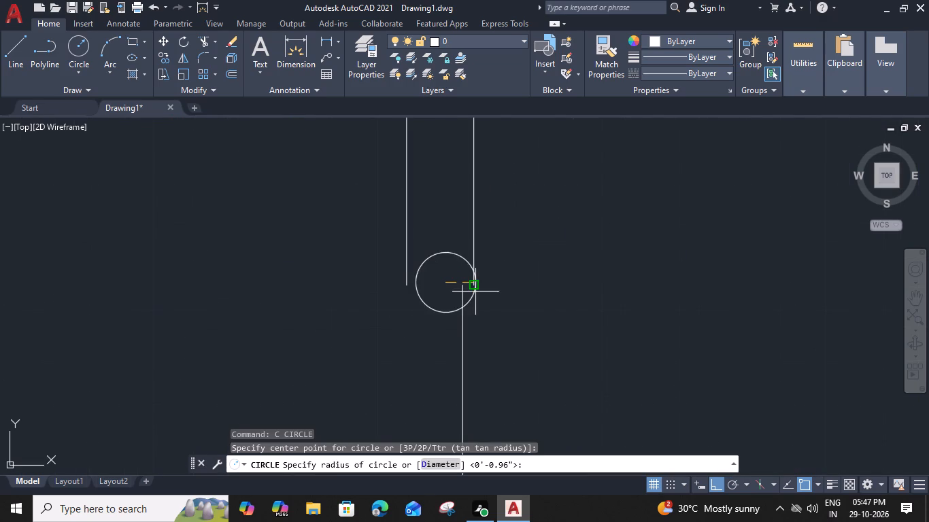
click(482, 290)
key(Escape)
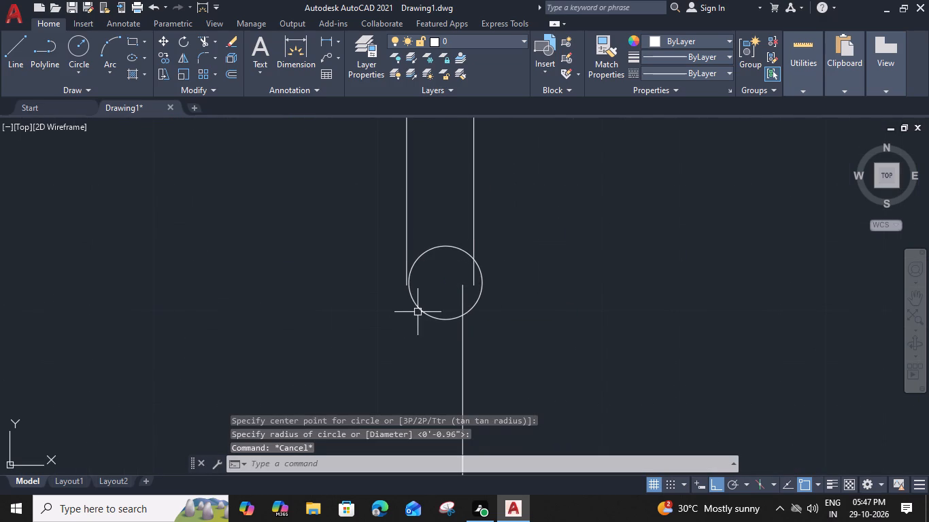
click(416, 310)
click(409, 284)
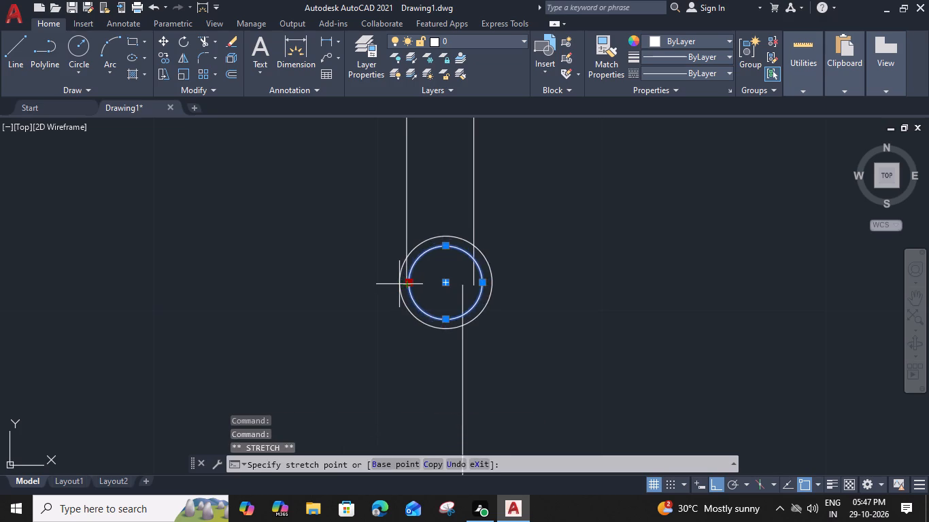
click(399, 284)
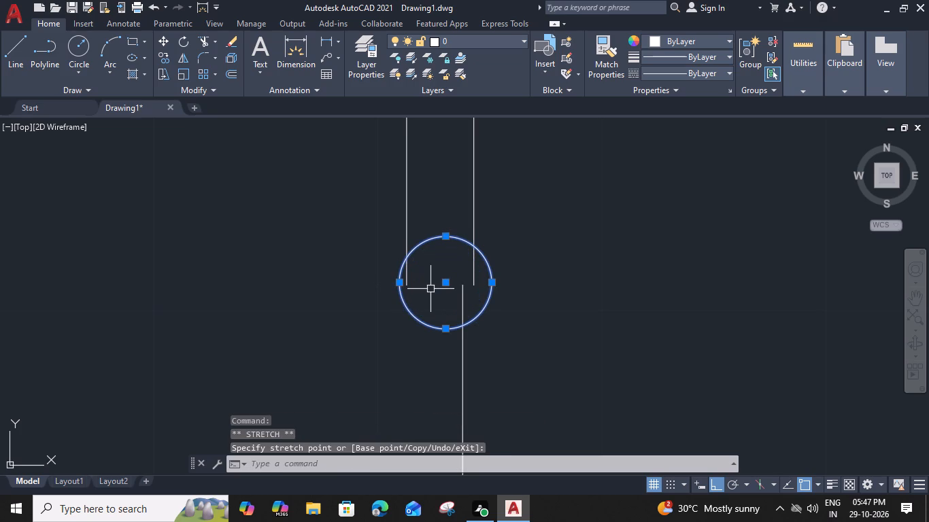
Move the circle slightly toward the treads so it sits centred on the two edge lines.
text(M)
key(space)
scroll(399, 286, up, 1)
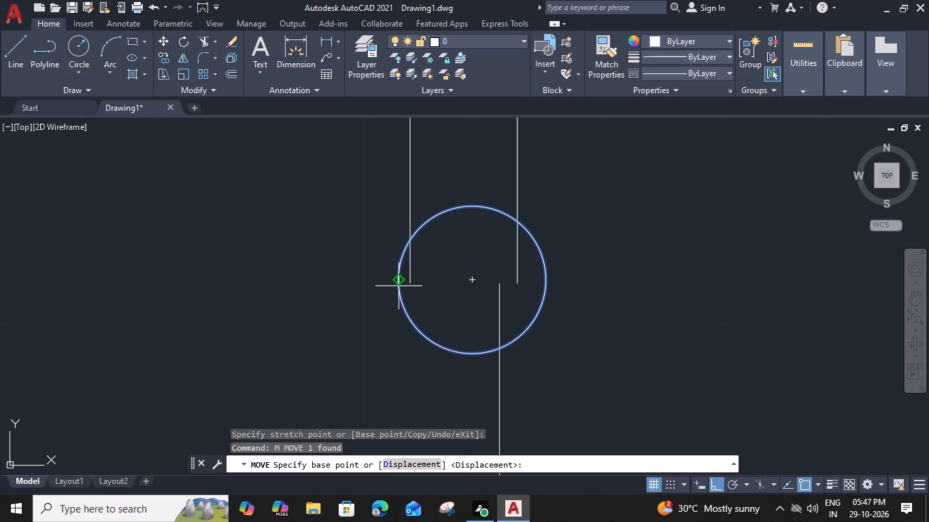
click(399, 281)
click(390, 285)
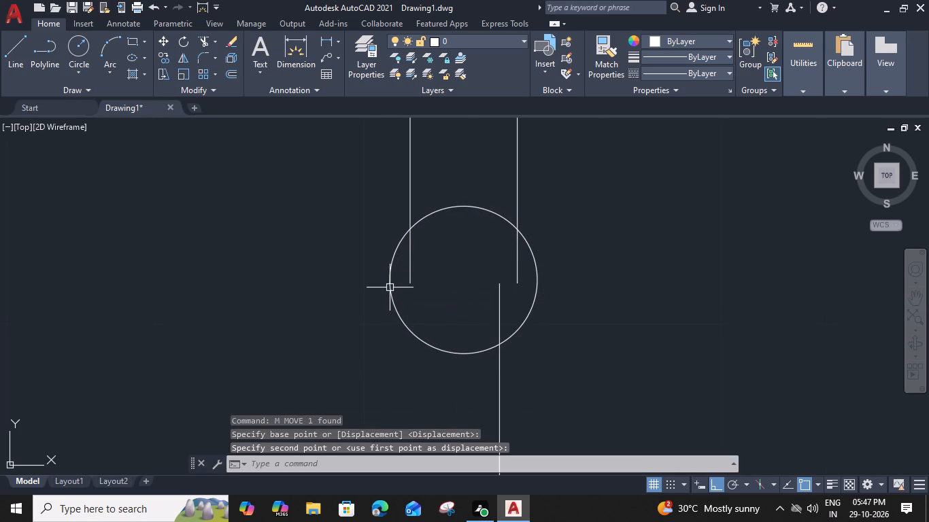
Trim the ends of the two edge lines and the lower vertical line that lie inside the circle.
text(TR)
key(space)
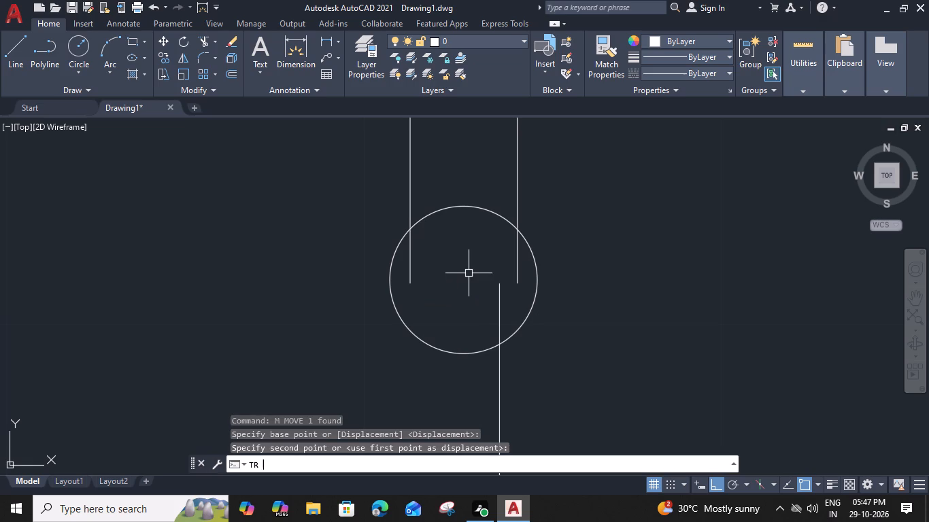
click(414, 267)
click(403, 268)
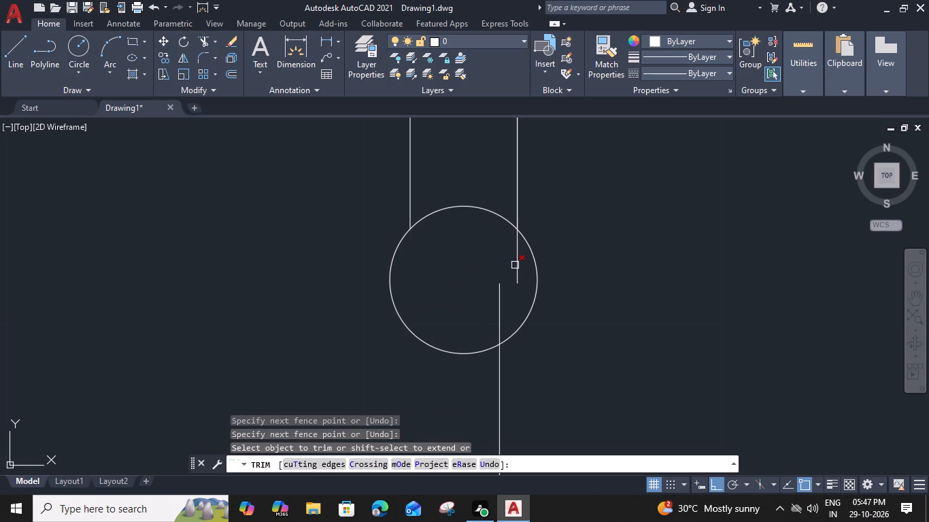
click(516, 266)
click(498, 305)
key(Escape)
Offset the circle 0.6" inward.
scroll(498, 294, down, 2)
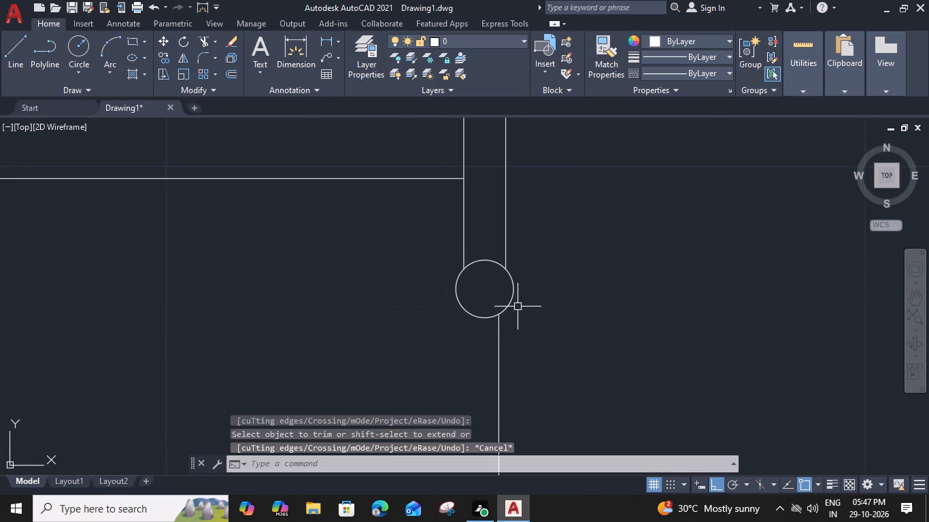
click(512, 296)
text(O)
key(space)
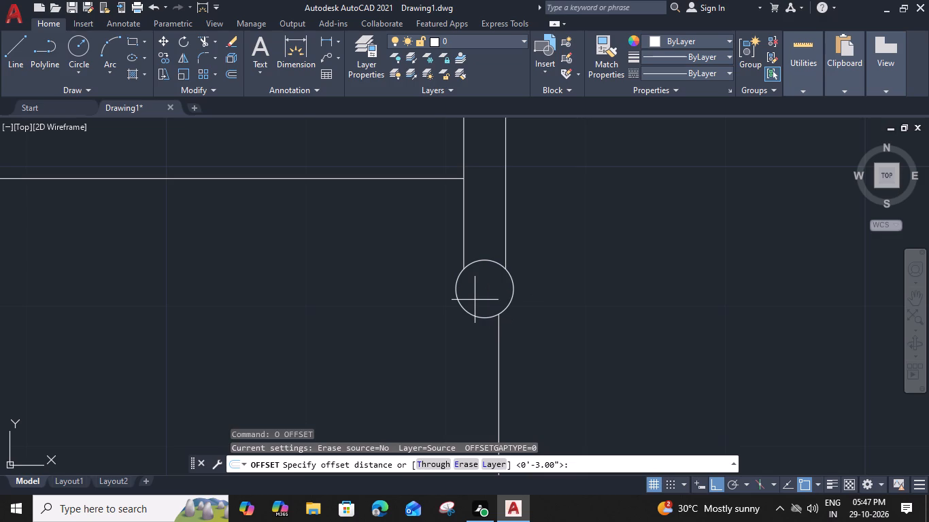
text(0.6")
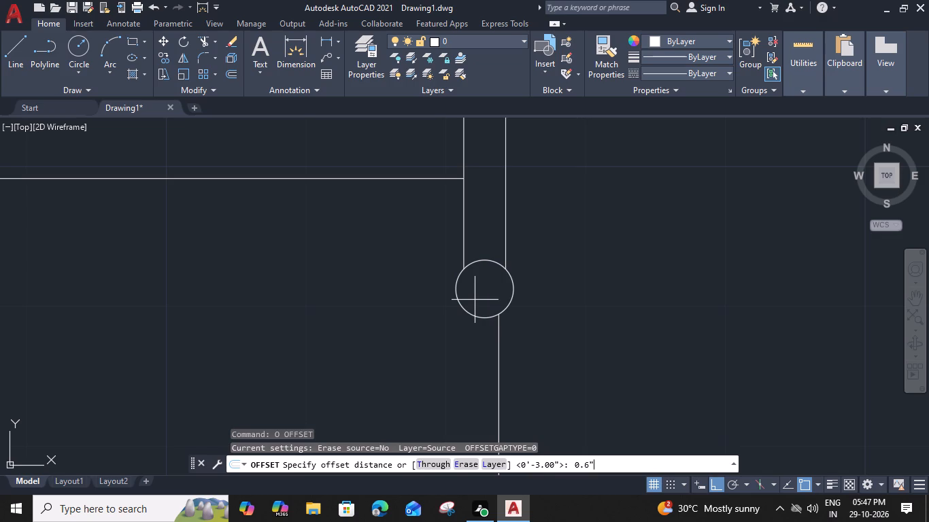
key(Return)
click(475, 294)
key(Escape)
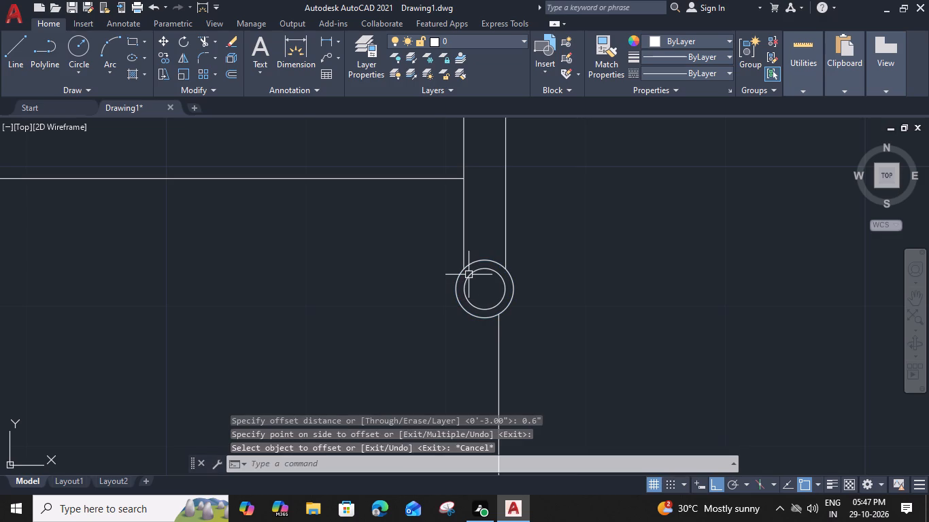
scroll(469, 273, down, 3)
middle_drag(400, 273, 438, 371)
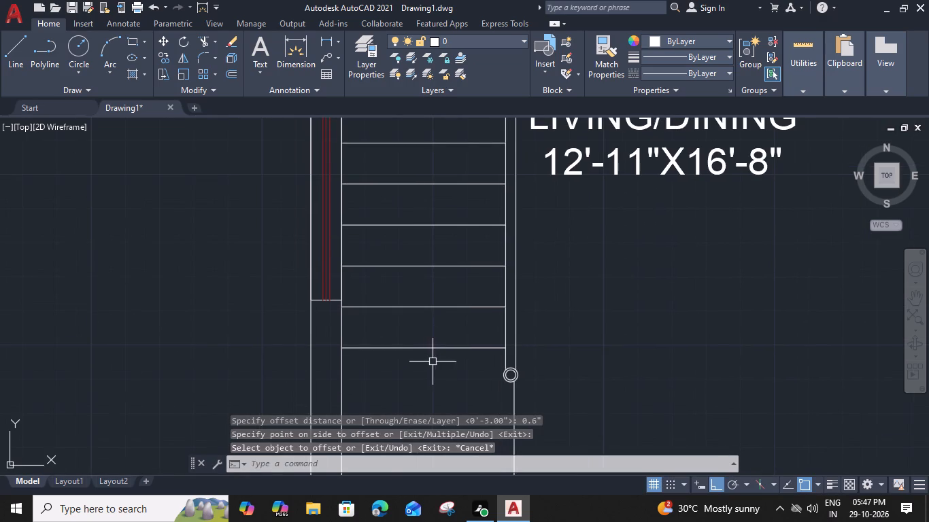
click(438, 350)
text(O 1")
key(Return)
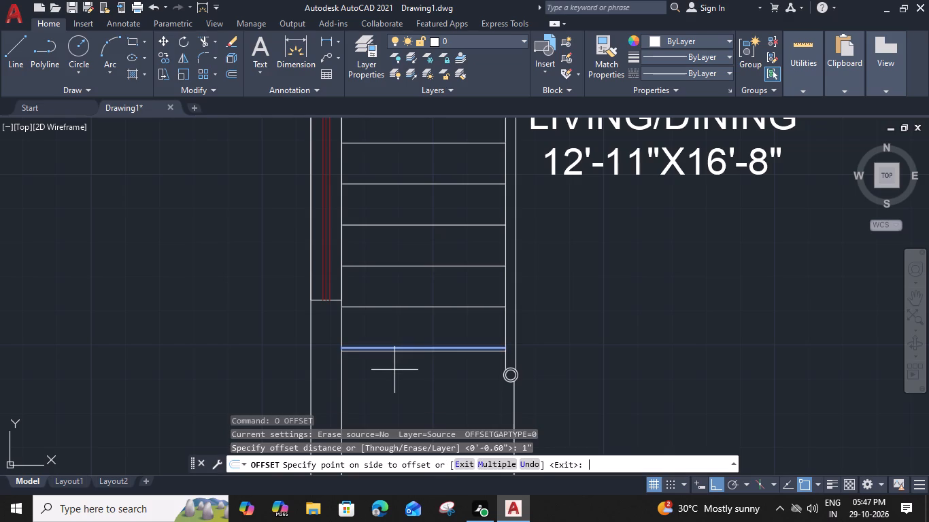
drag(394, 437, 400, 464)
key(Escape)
Offset the flight's lowest tread line 1" downward and give the copy the ACAD_ISO02W100 linetype.
scroll(485, 381, up, 2)
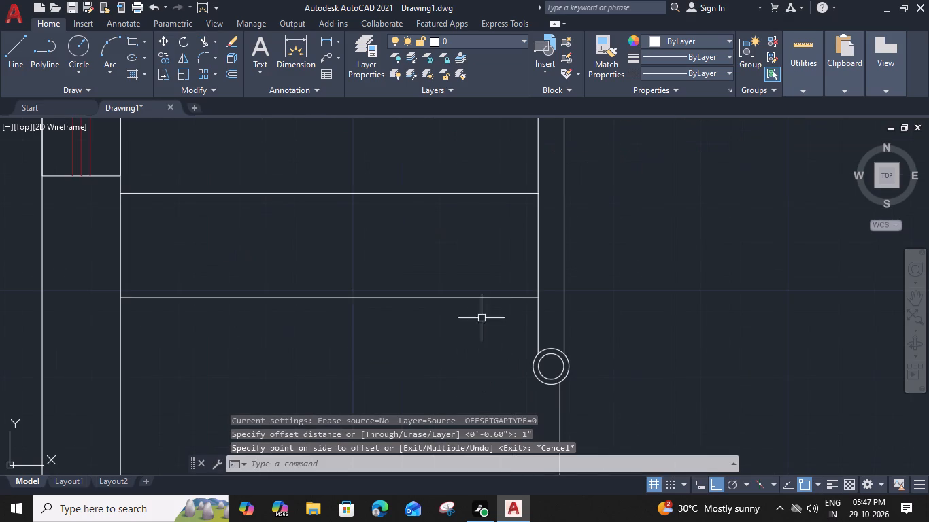
click(486, 298)
text(O 1")
key(Return)
drag(477, 370, 473, 386)
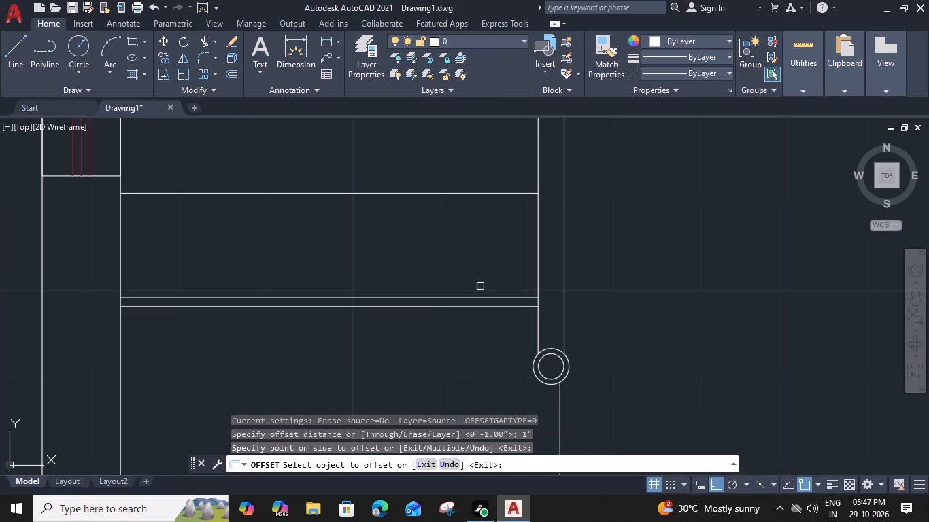
key(Escape)
click(496, 309)
click(713, 65)
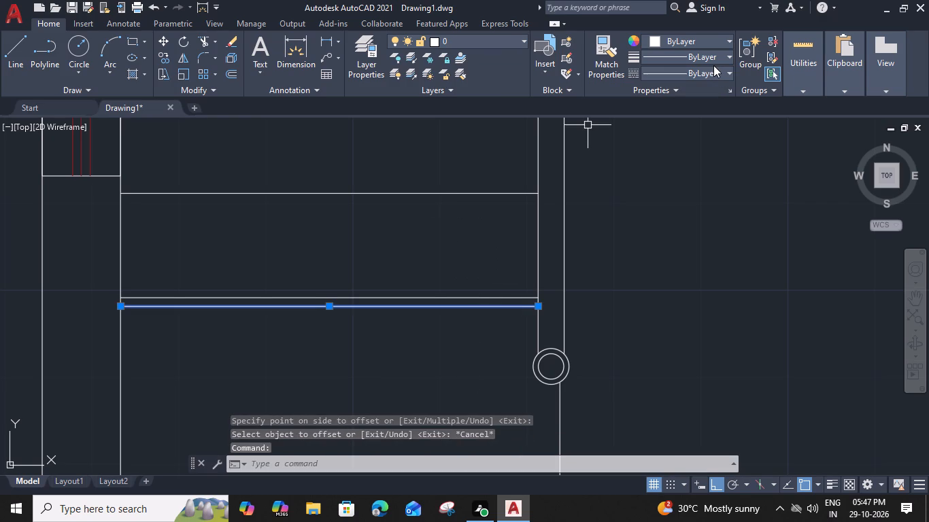
click(716, 71)
click(716, 127)
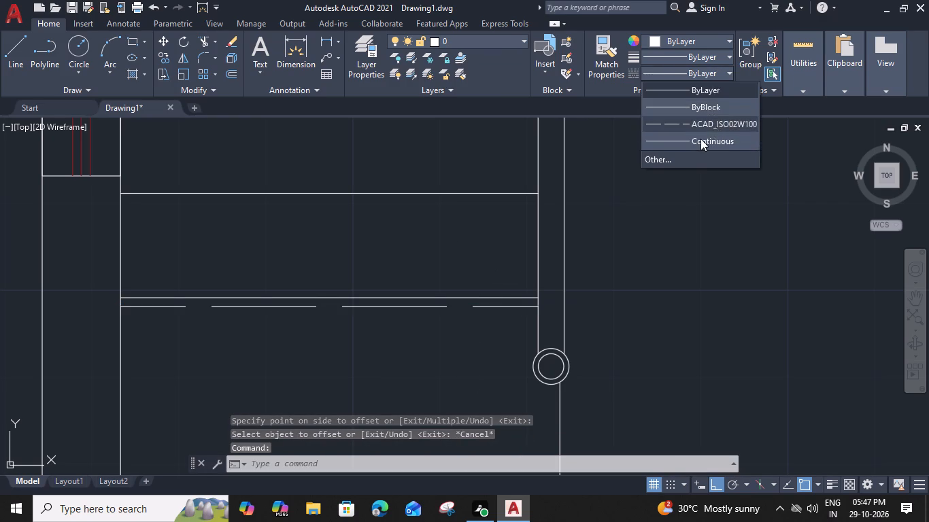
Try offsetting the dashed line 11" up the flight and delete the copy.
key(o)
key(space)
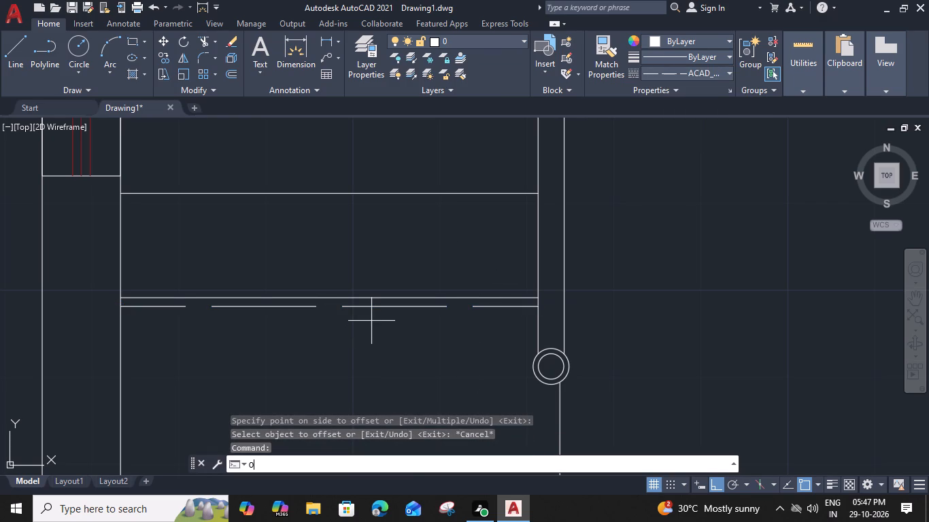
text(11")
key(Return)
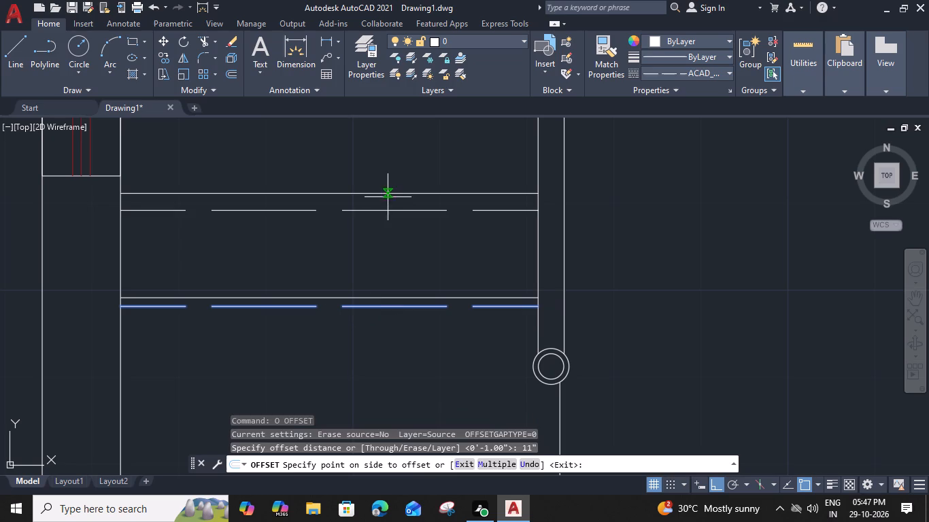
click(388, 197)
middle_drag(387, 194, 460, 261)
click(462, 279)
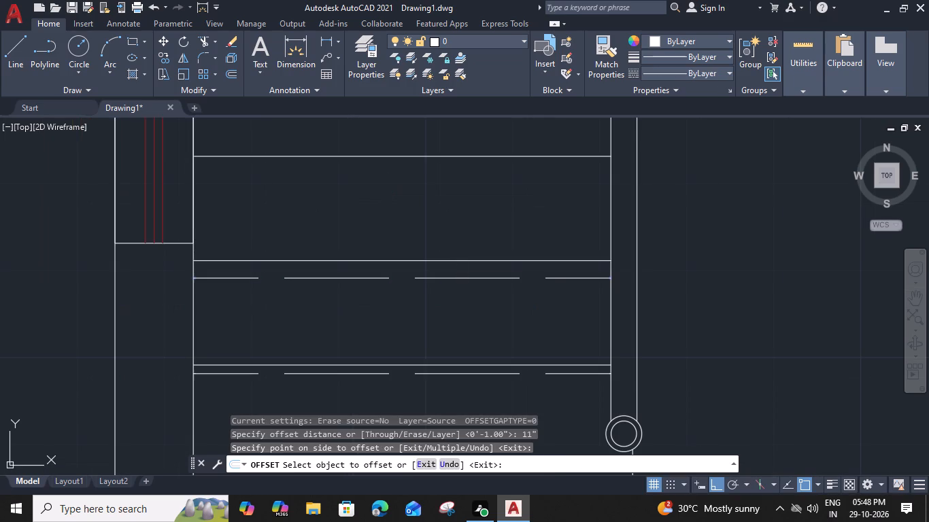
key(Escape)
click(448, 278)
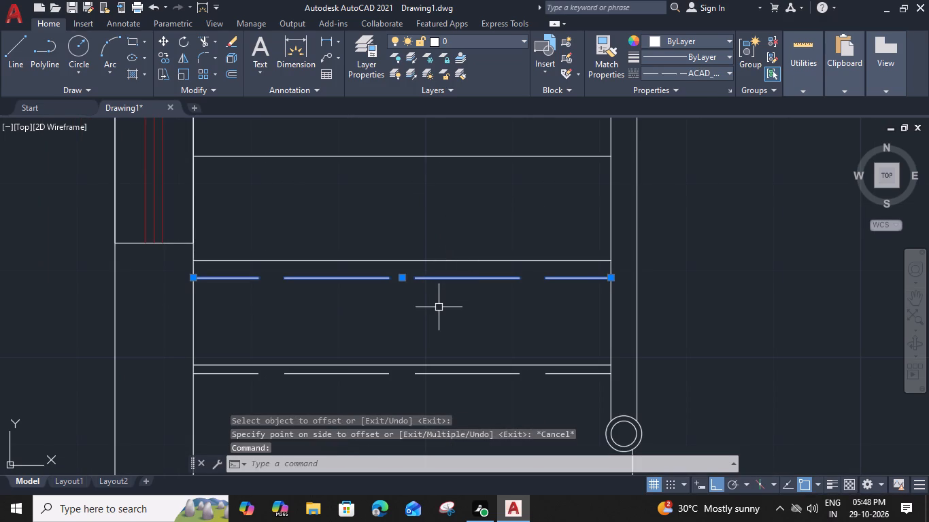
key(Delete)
Offset the second-lowest tread line 1" downward and give the copy the ACAD_ISO02W100 linetype.
click(440, 259)
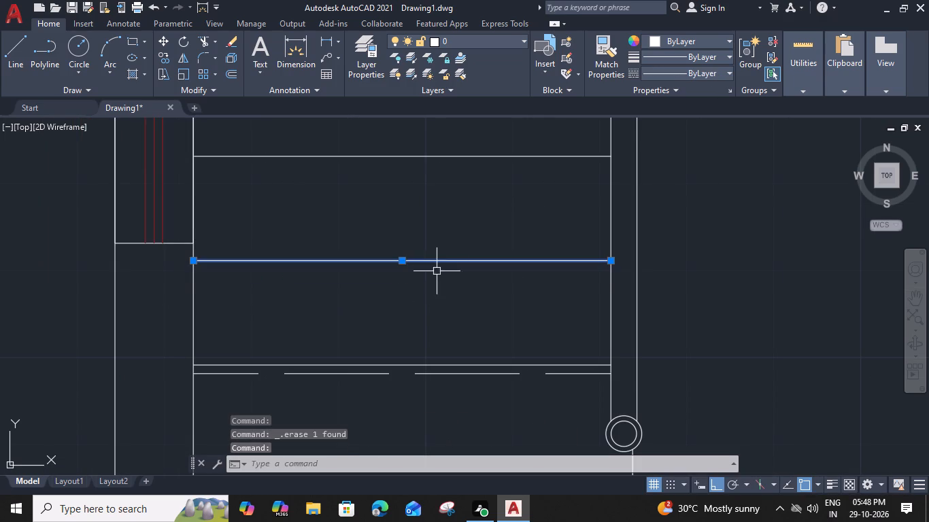
key(o)
key(space)
key(1)
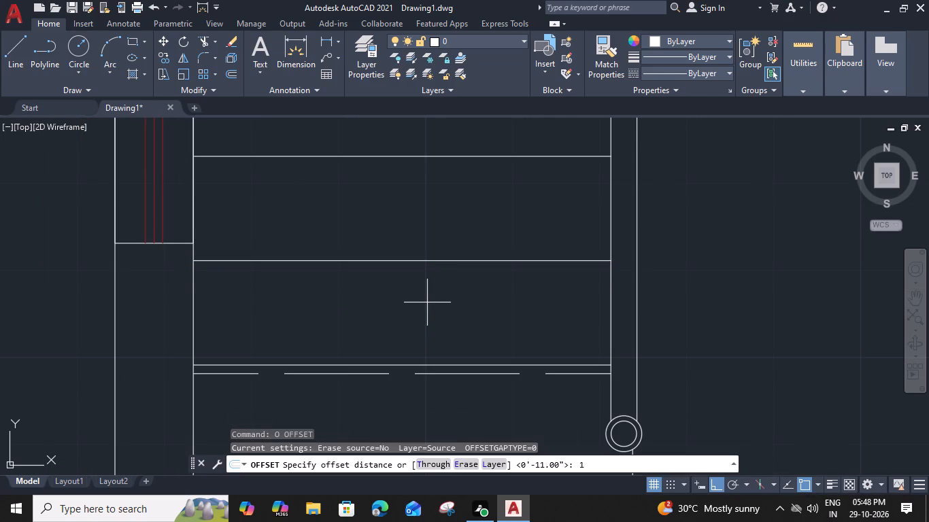
key(shift+quotedbl)
key(Return)
click(426, 308)
key(Escape)
click(428, 269)
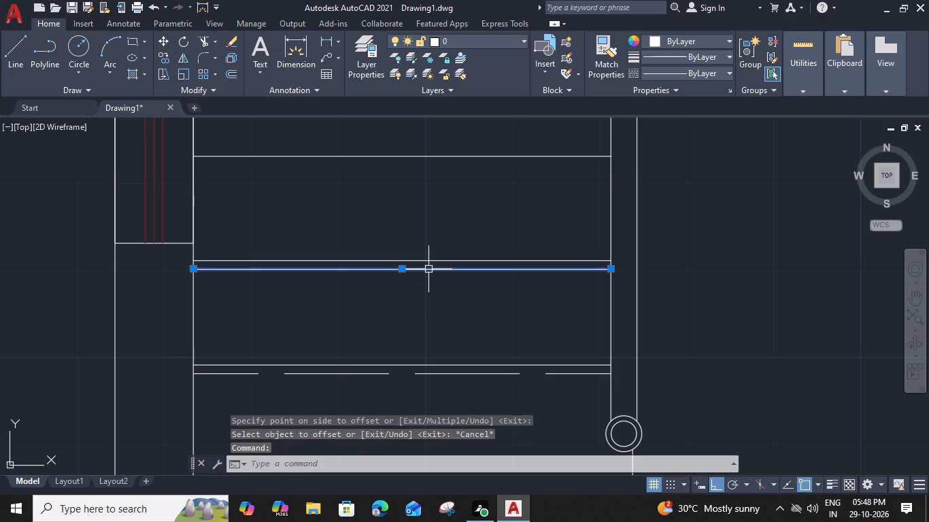
click(666, 73)
click(674, 125)
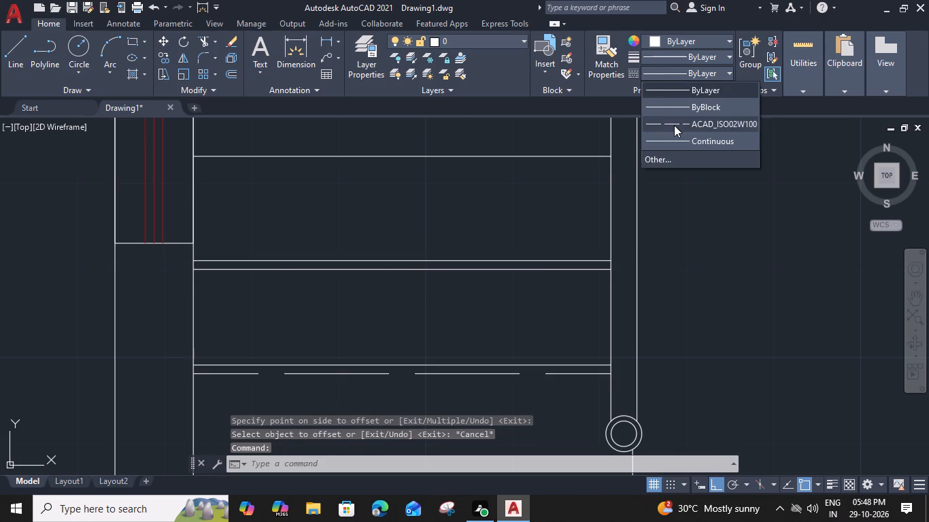
Offset the dashed nosing line 1' upward repeatedly to add dashed lines beneath the next four treads of the vertical flight.
text(O 1')
key(Return)
click(490, 181)
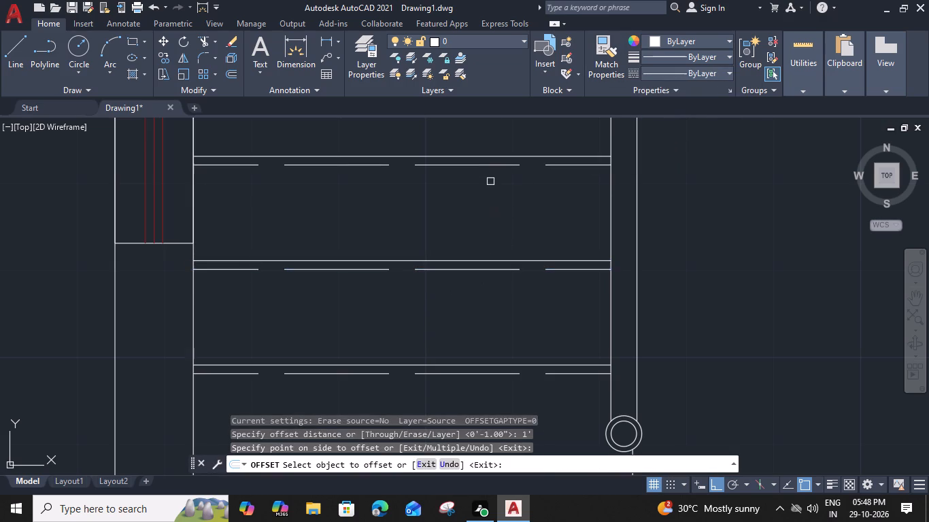
middle_drag(490, 186, 541, 315)
click(539, 296)
click(526, 226)
middle_drag(527, 241, 538, 296)
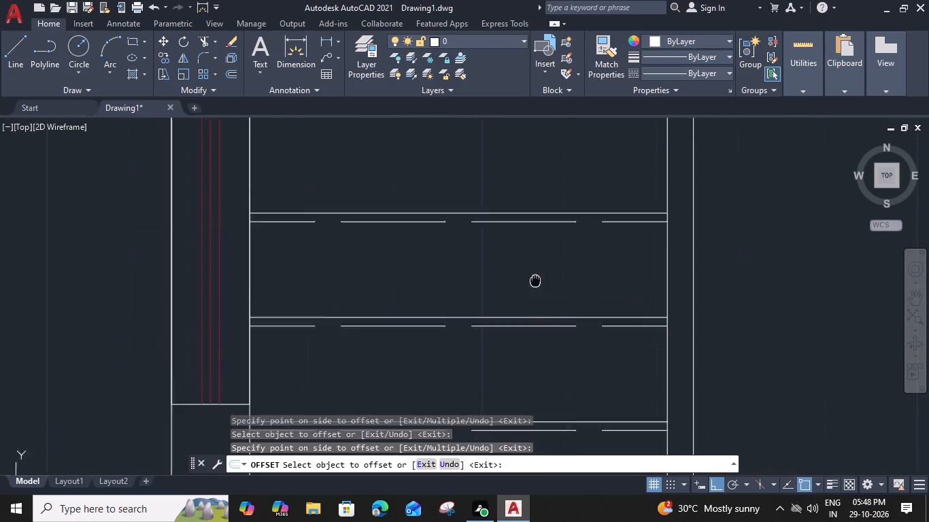
middle_drag(538, 296, 538, 308)
click(540, 255)
click(539, 215)
middle_drag(539, 220, 541, 277)
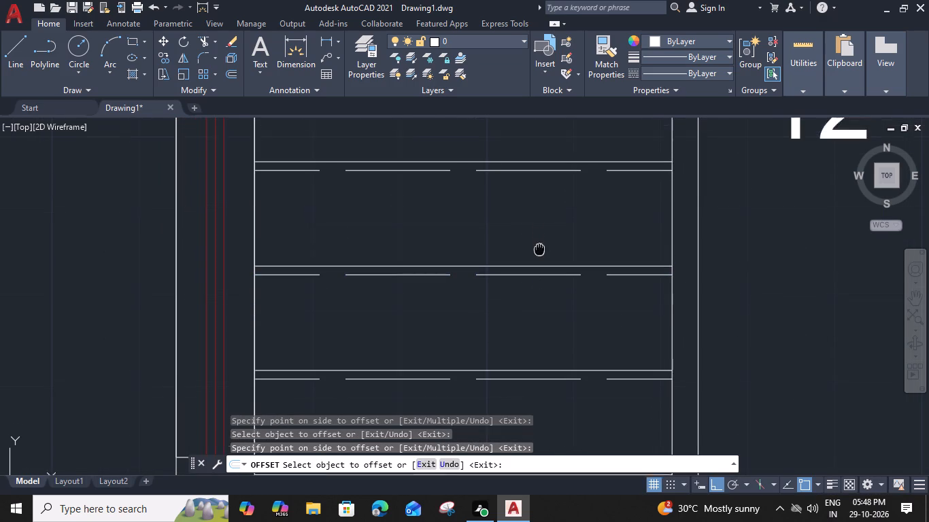
middle_drag(541, 277, 544, 318)
click(530, 251)
click(530, 207)
Continue the 1' upward offsets of the dashed line for the last three treads, up to the landing.
middle_drag(531, 215, 541, 349)
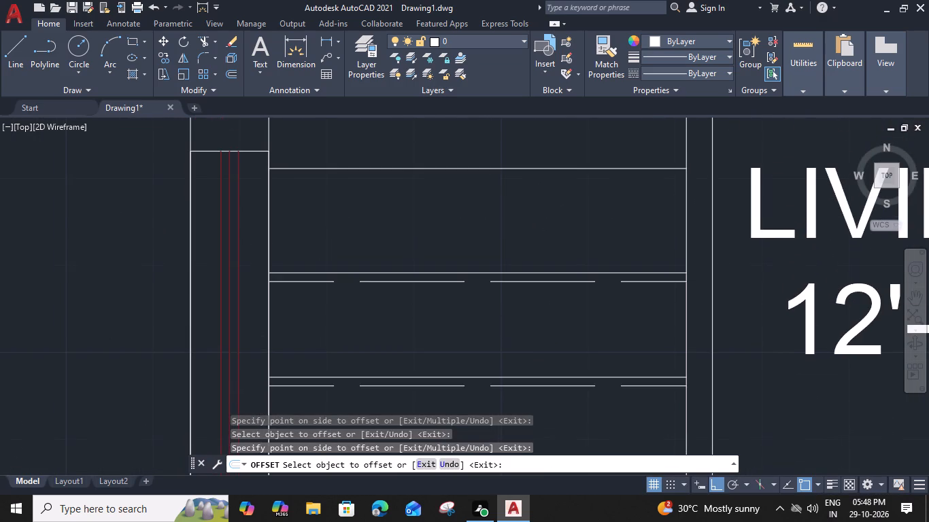
click(537, 281)
click(535, 226)
middle_drag(535, 226, 535, 332)
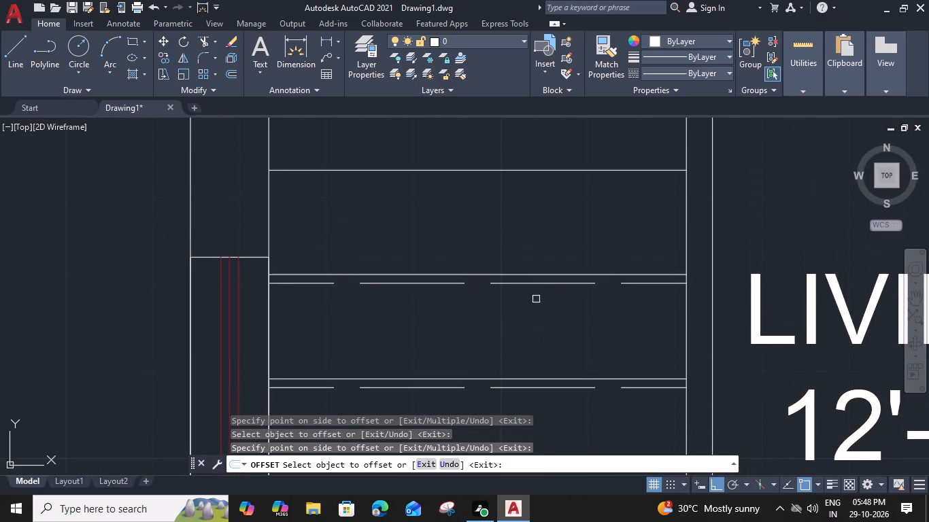
click(540, 285)
middle_click(539, 224)
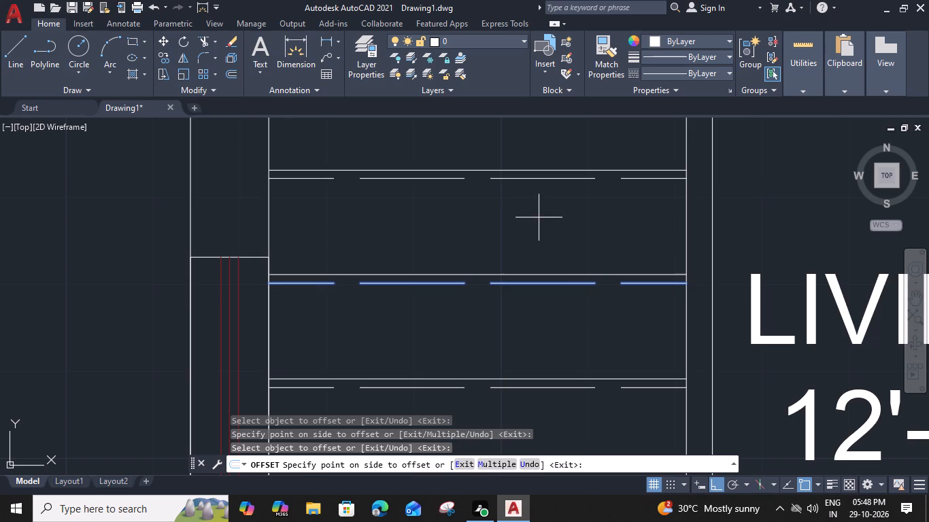
click(539, 217)
middle_drag(539, 217, 546, 366)
click(549, 327)
click(548, 285)
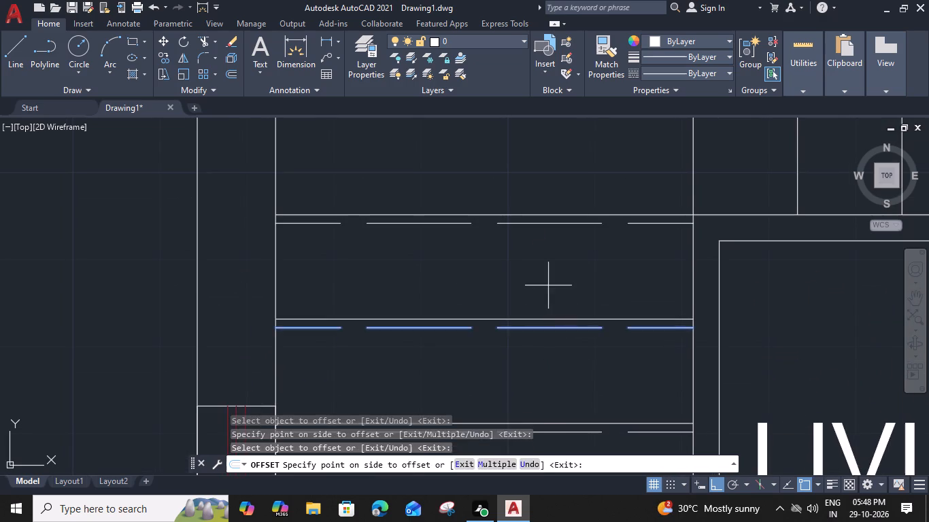
middle_drag(550, 266, 507, 353)
key(Escape)
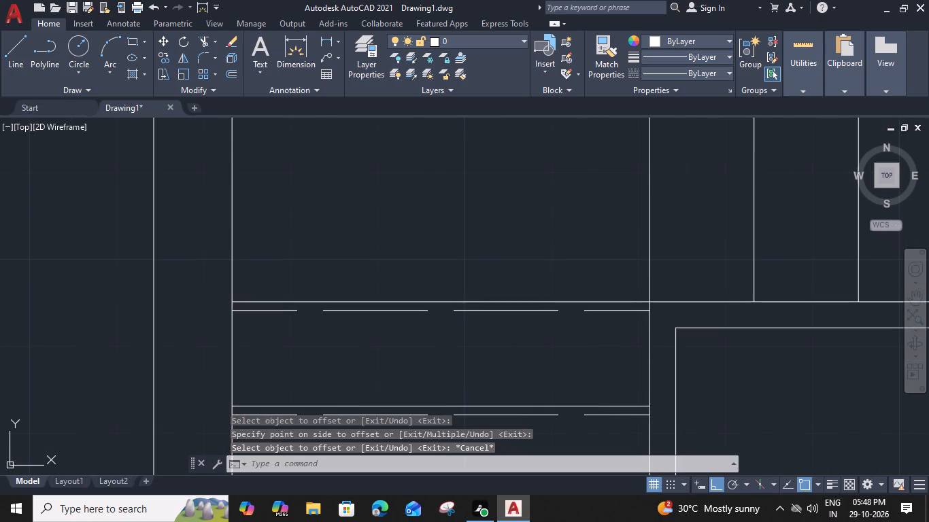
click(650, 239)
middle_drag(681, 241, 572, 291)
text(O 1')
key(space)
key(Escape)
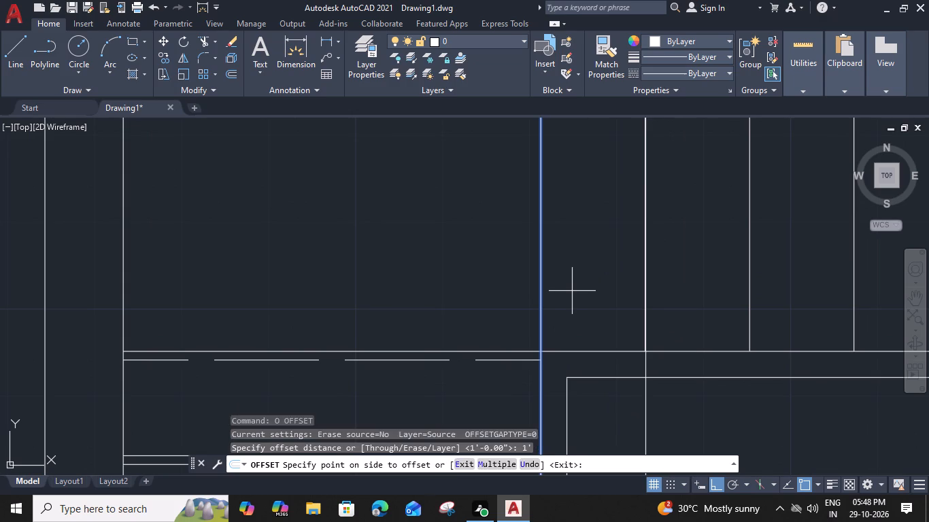
Offset the vertical tread line between the landing and the horizontal flight 1" to the right.
click(539, 281)
text(O 1")
key(Return)
click(590, 294)
key(Escape)
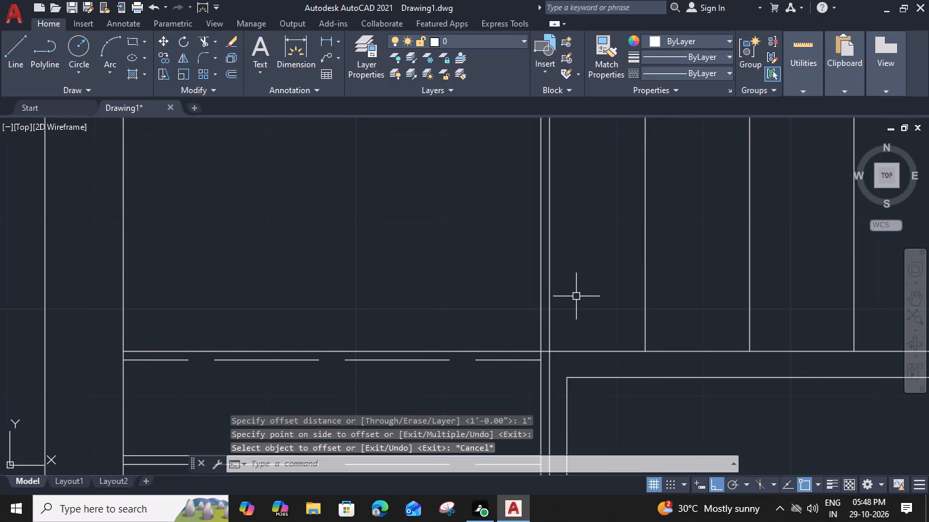
Trim the offset copy below the horizontal flight's lower edge, keeping the part above it.
text(TR)
key(space)
click(553, 363)
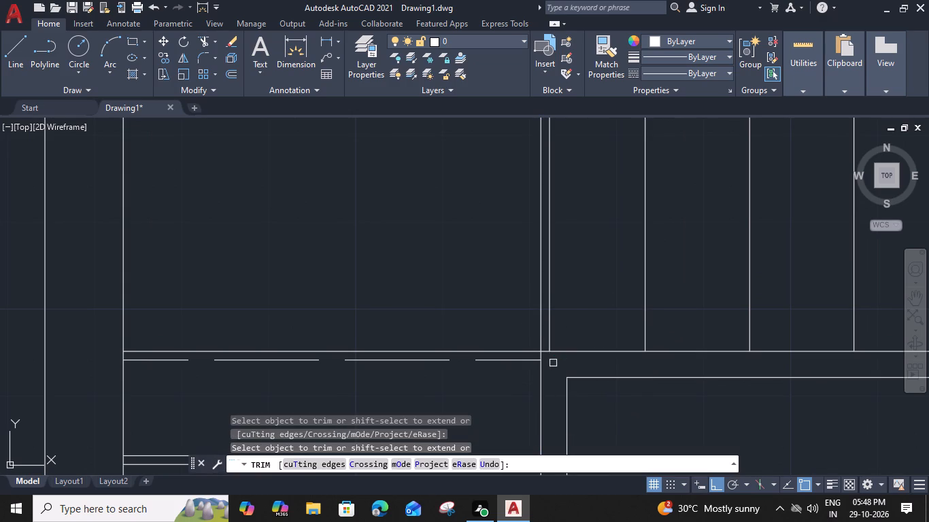
click(547, 309)
key(ctrl+z)
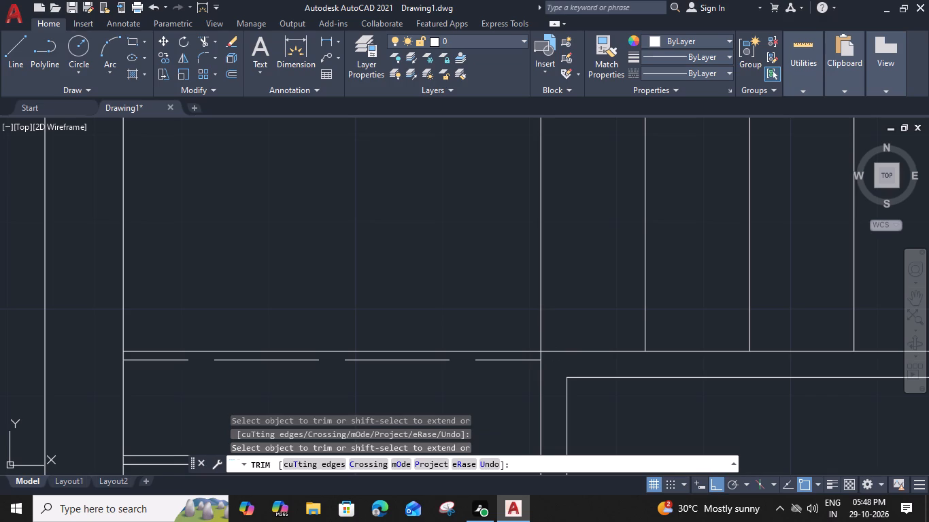
key(Escape)
Give the trimmed copy the ACAD_ISO02W100 linetype.
click(550, 311)
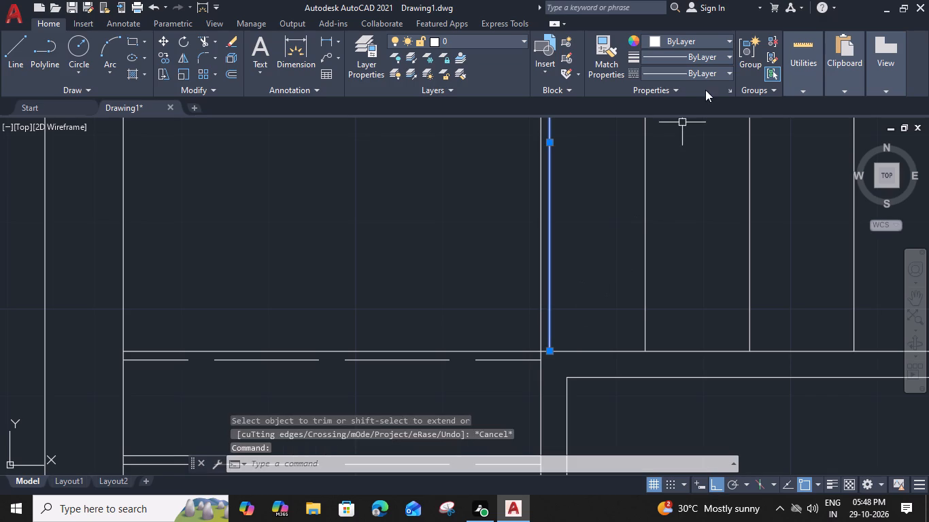
click(709, 69)
click(694, 128)
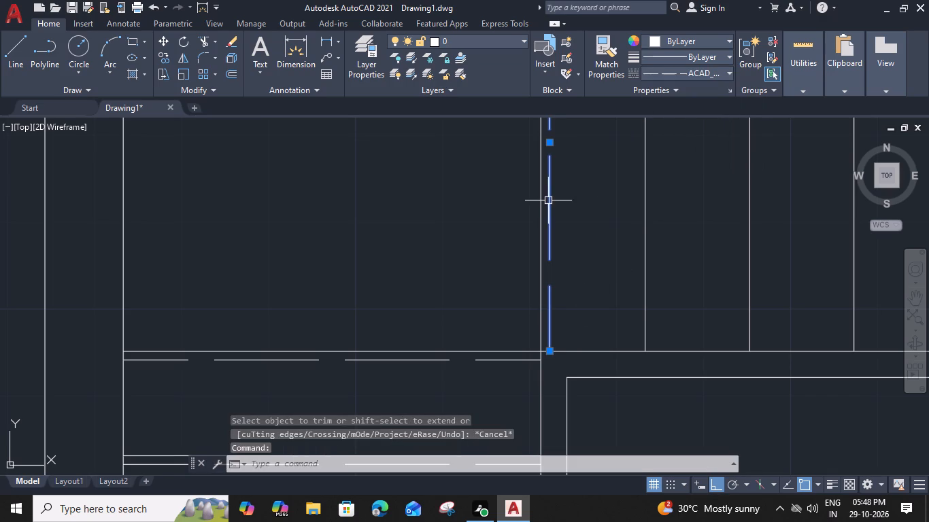
Offset the vertical dashed line 1' to the right four times, giving each remaining tread of the horizontal flight a nosing line.
key(o)
key(space)
text(1')
key(space)
click(698, 207)
middle_drag(695, 211, 621, 230)
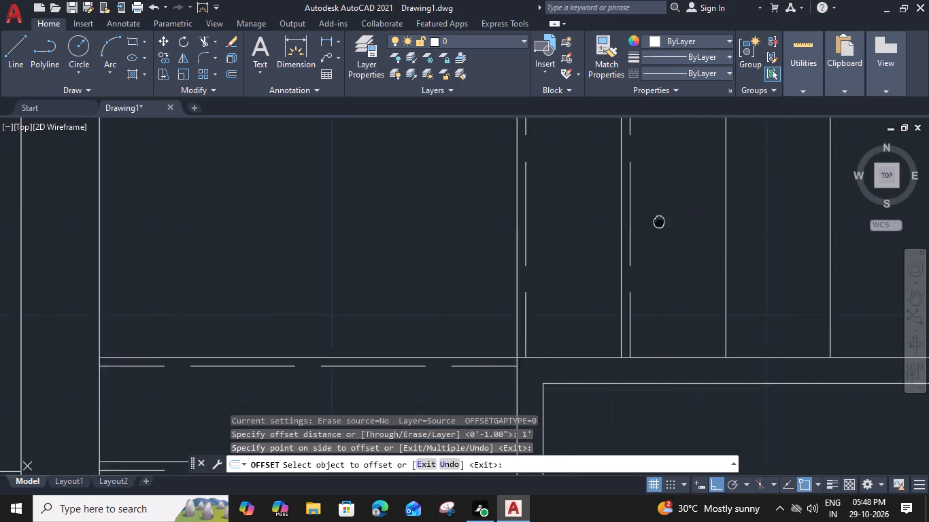
middle_drag(621, 230, 471, 243)
scroll(469, 243, down, 3)
scroll(460, 233, up, 4)
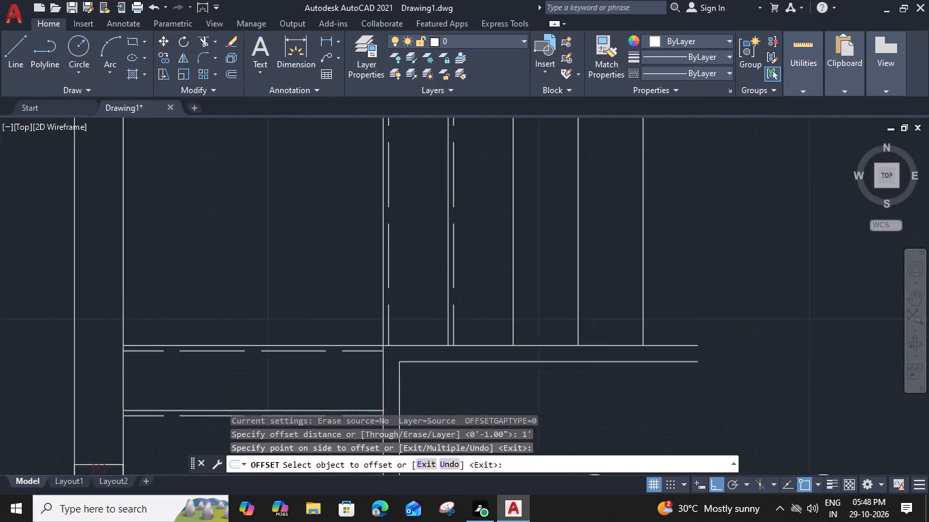
click(451, 234)
click(561, 242)
click(552, 239)
click(658, 236)
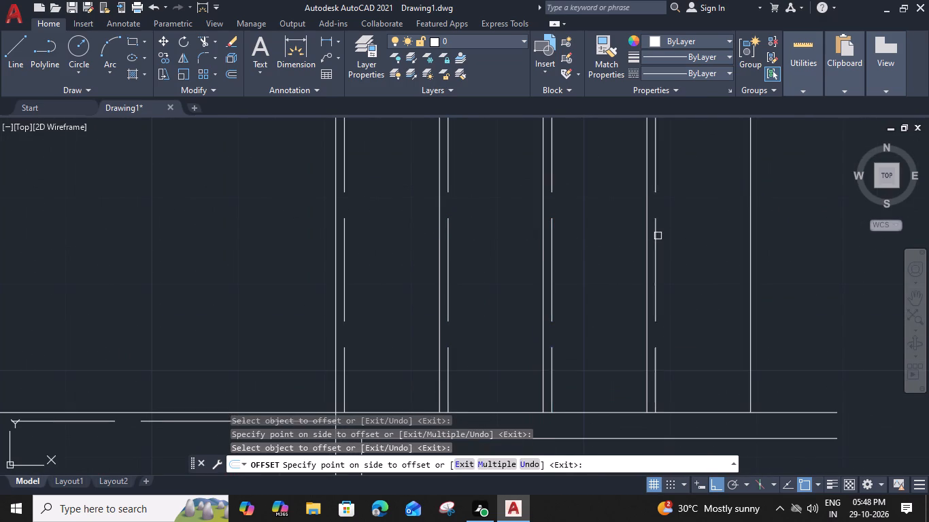
click(655, 234)
click(740, 230)
key(Escape)
middle_drag(781, 247, 531, 201)
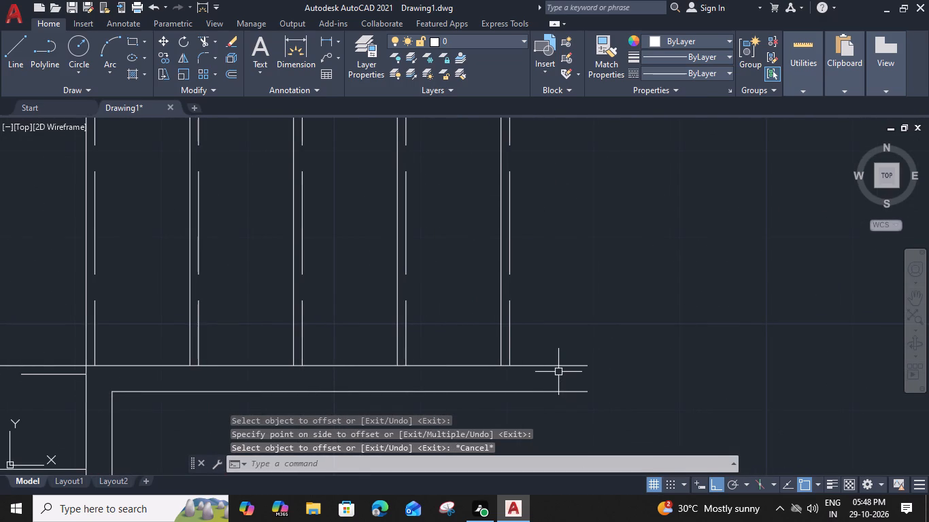
Draw a newel post circle between the two horizontal edge lines, near their right end.
key(c)
key(space)
scroll(551, 383, up, 1)
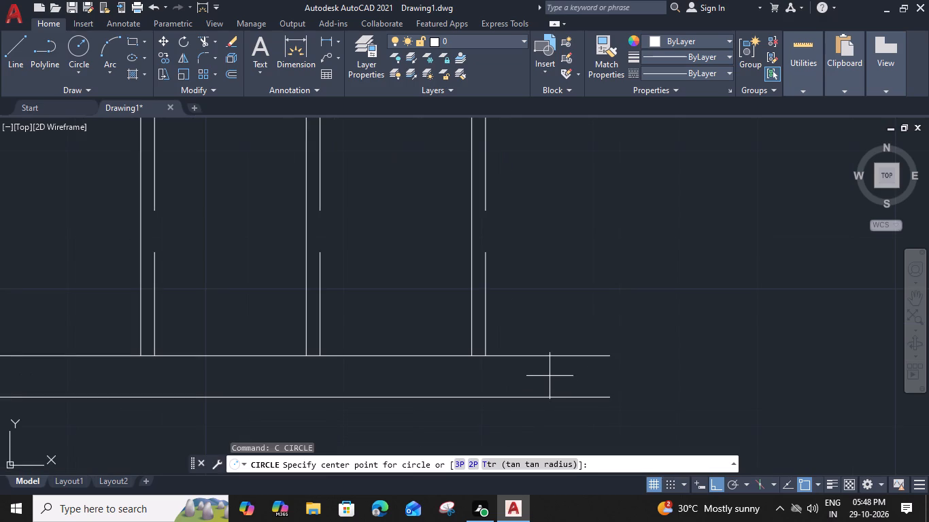
click(550, 375)
scroll(574, 378, up, 2)
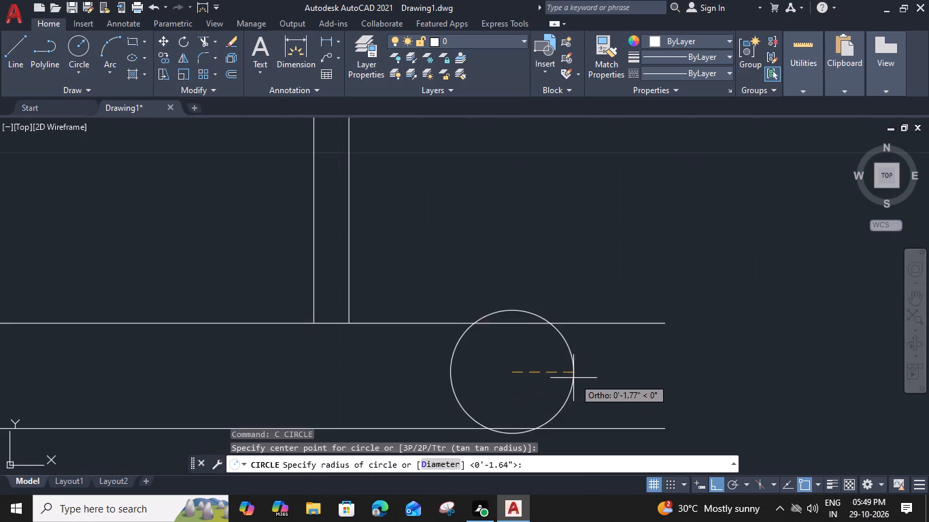
click(562, 379)
middle_drag(555, 393, 545, 318)
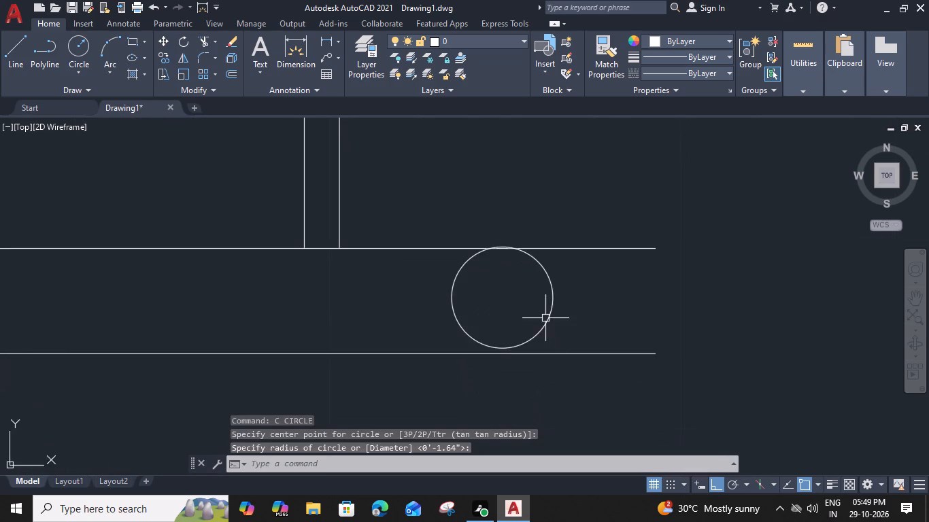
Move the circle down from its bottom quadrant to the lower horizontal edge line.
scroll(537, 352, up, 1)
click(533, 330)
text(M)
key(space)
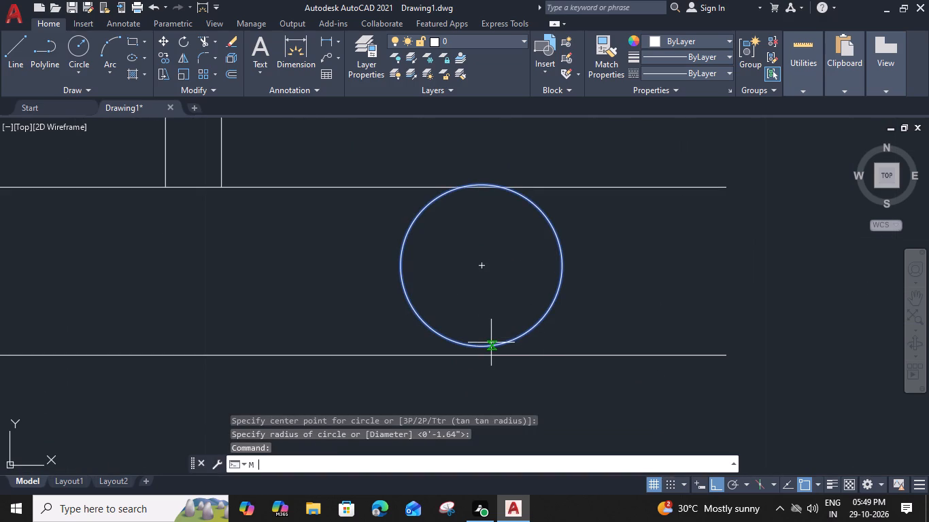
scroll(484, 352, up, 1)
click(483, 347)
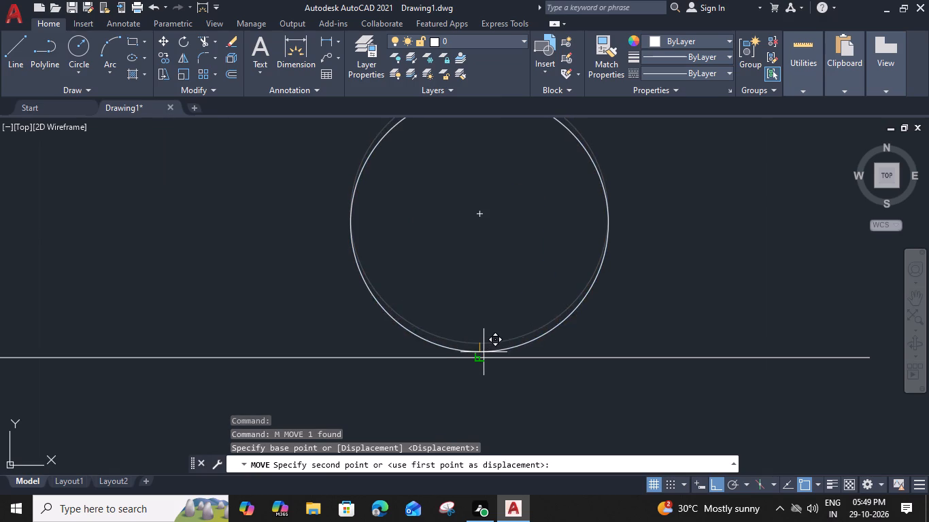
click(484, 352)
Enlarge the circle by stretching its top quadrant to the upper horizontal edge line.
scroll(486, 332, down, 2)
middle_drag(487, 332, 488, 350)
click(520, 274)
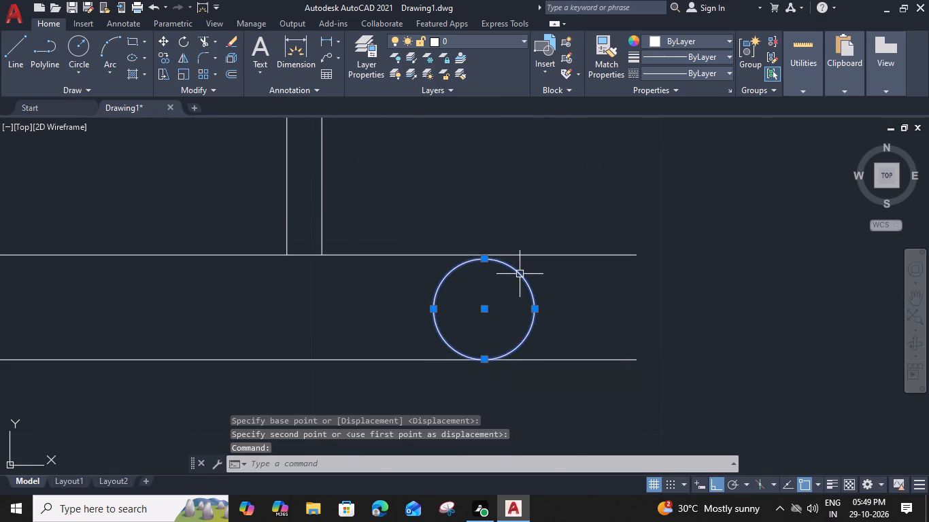
scroll(495, 264, up, 2)
click(469, 251)
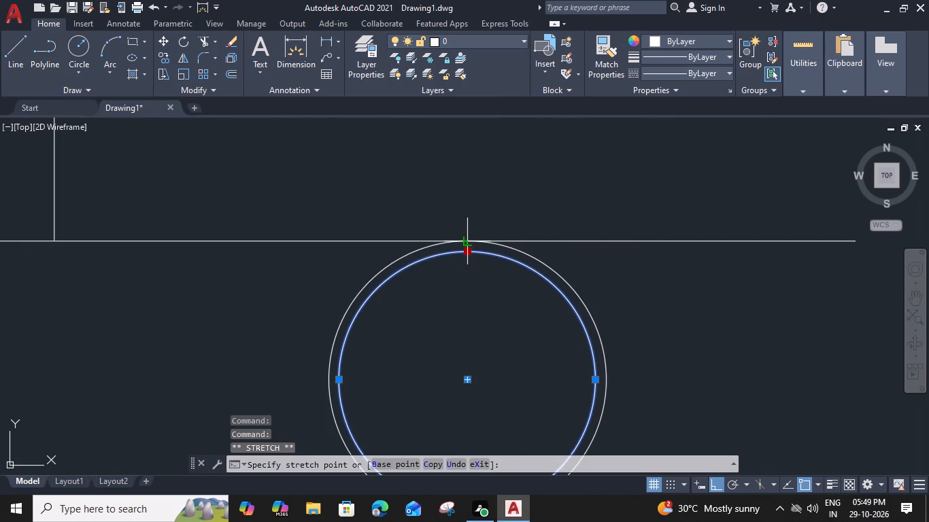
click(468, 240)
Trim the lower edge line inside the circle and both edge lines beyond it.
scroll(469, 266, down, 2)
middle_drag(475, 288, 482, 257)
scroll(461, 347, up, 2)
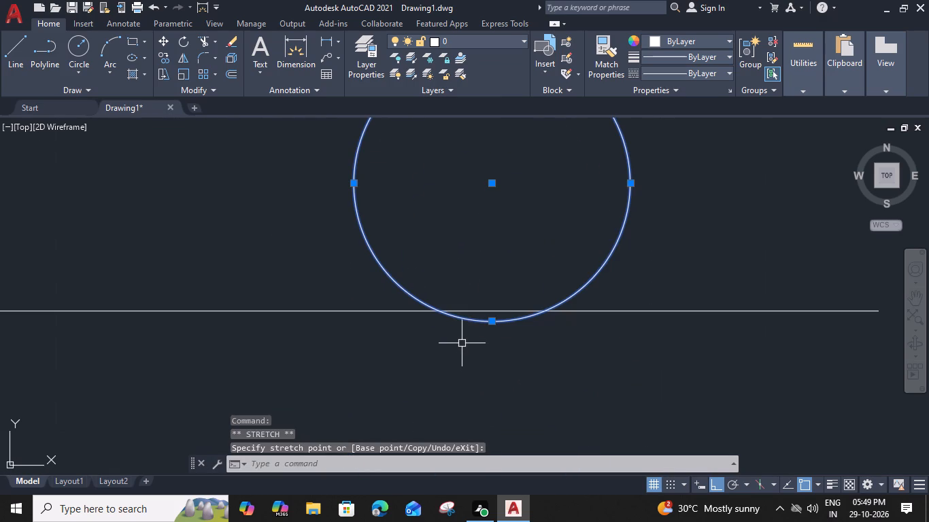
text(TR)
key(space)
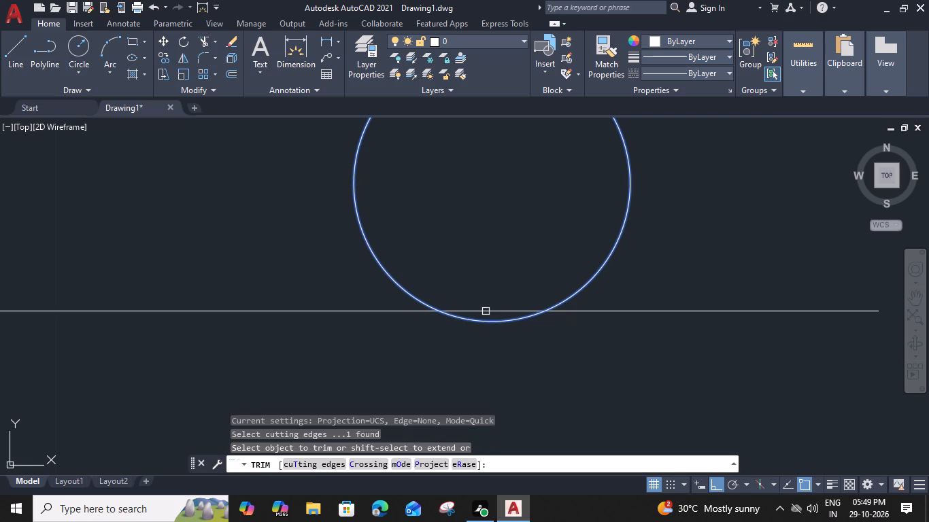
click(486, 311)
scroll(486, 311, down, 2)
click(579, 181)
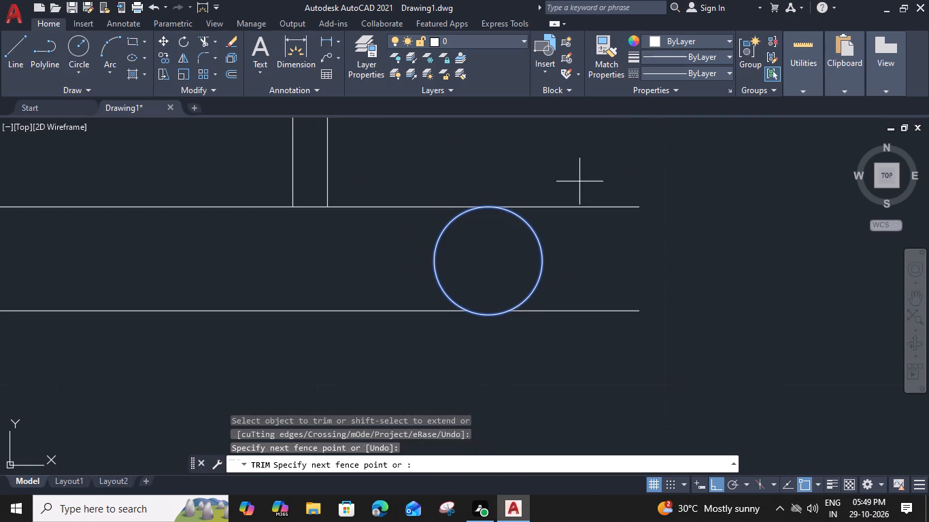
click(580, 325)
key(Escape)
Offset the new newel circle 0.6" inward.
drag(539, 272, 534, 278)
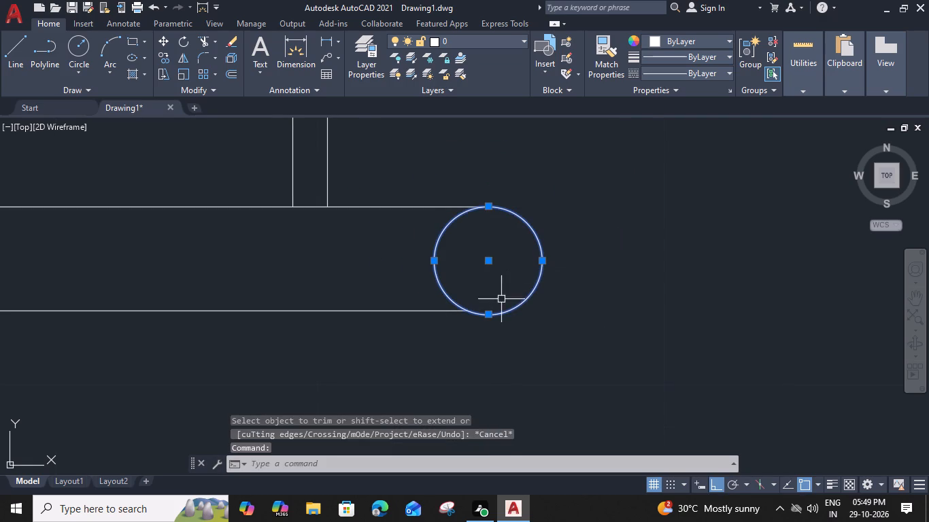
text(O 0)
key(period)
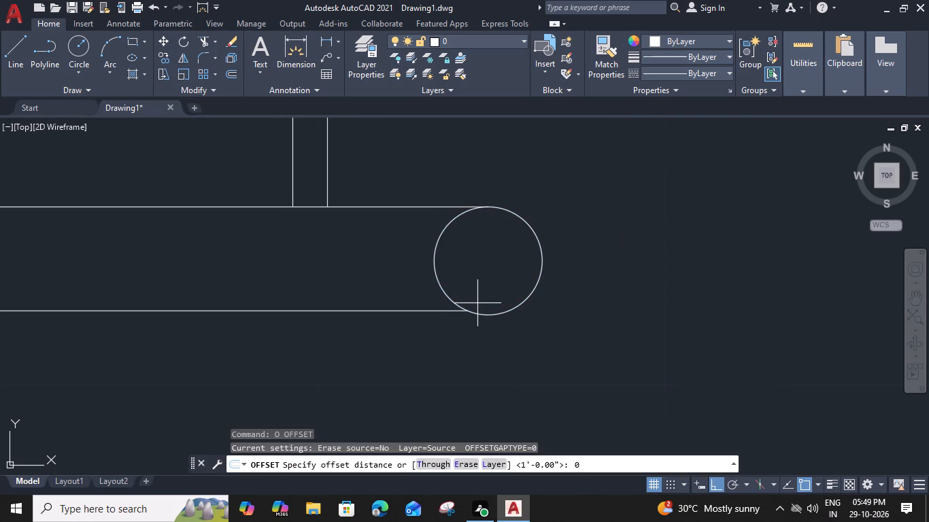
text(6")
key(Return)
click(484, 263)
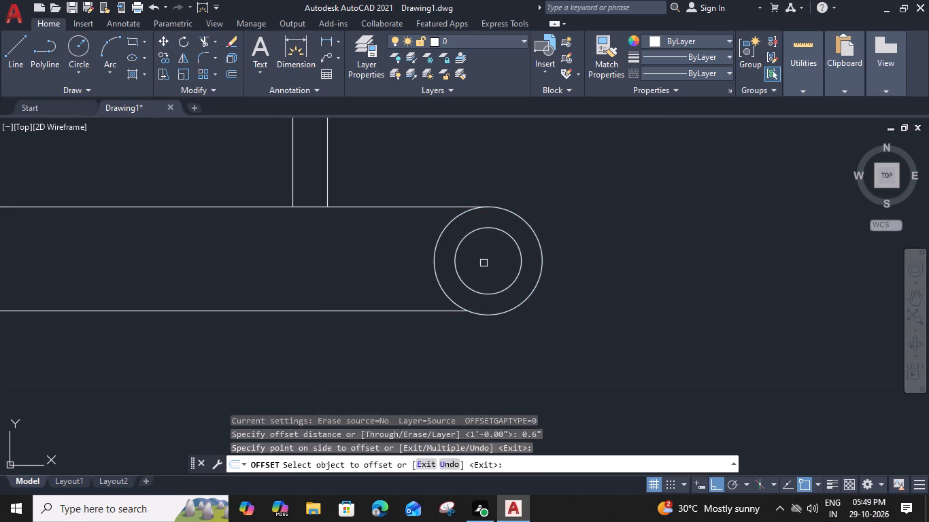
key(Escape)
Offset the end line of the short wall below the vertical flight by 6".
scroll(486, 264, down, 6)
middle_drag(420, 325, 580, 125)
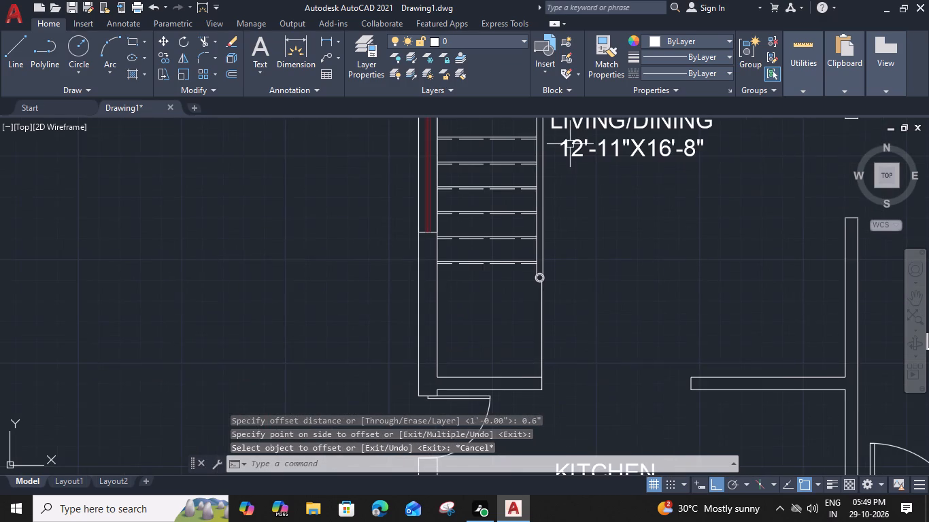
scroll(550, 389, up, 1)
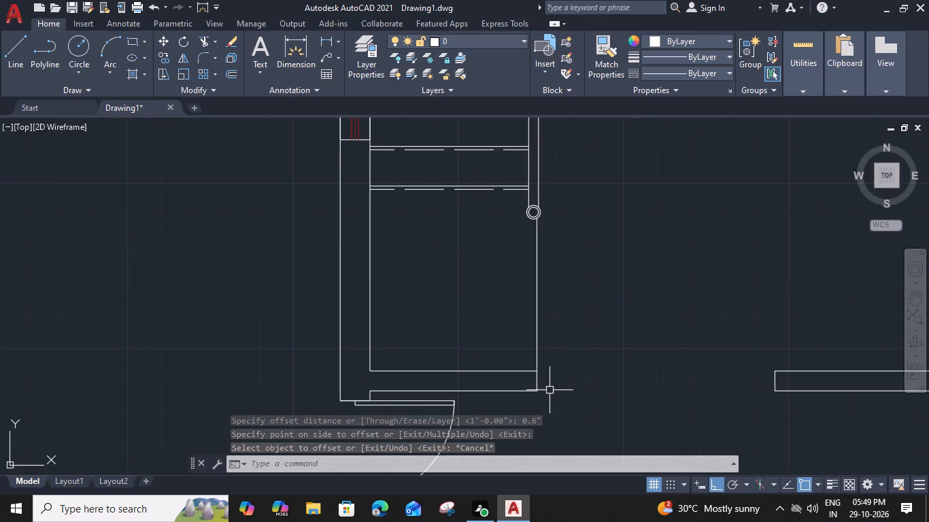
click(537, 381)
text(O)
key(space)
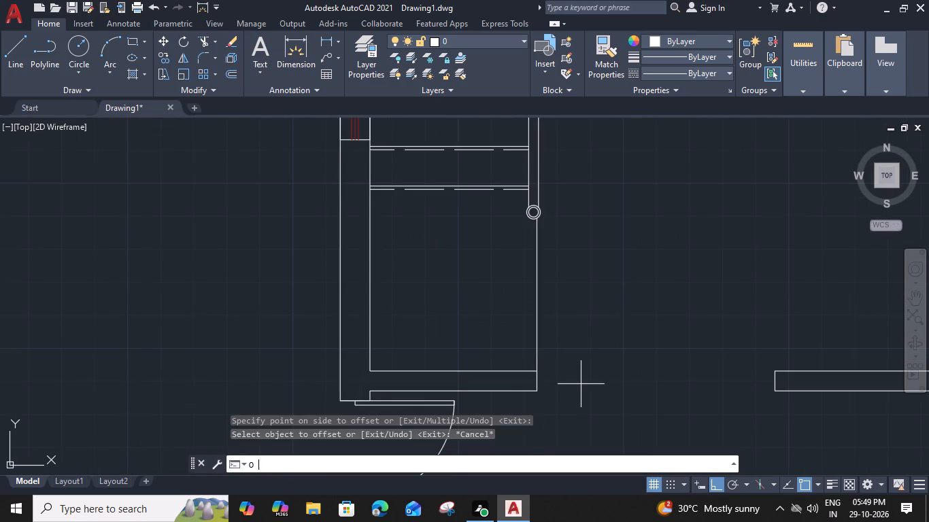
key(6)
key(shift+quotedbl)
key(Return)
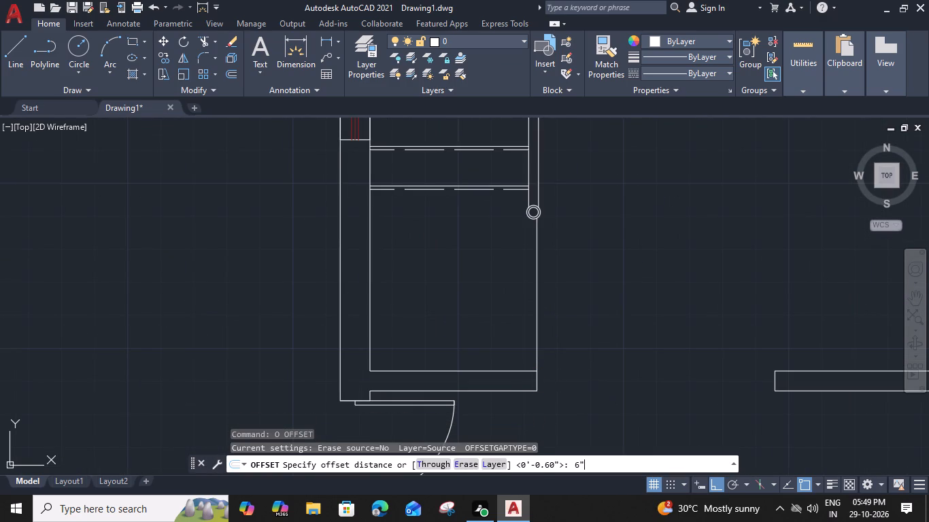
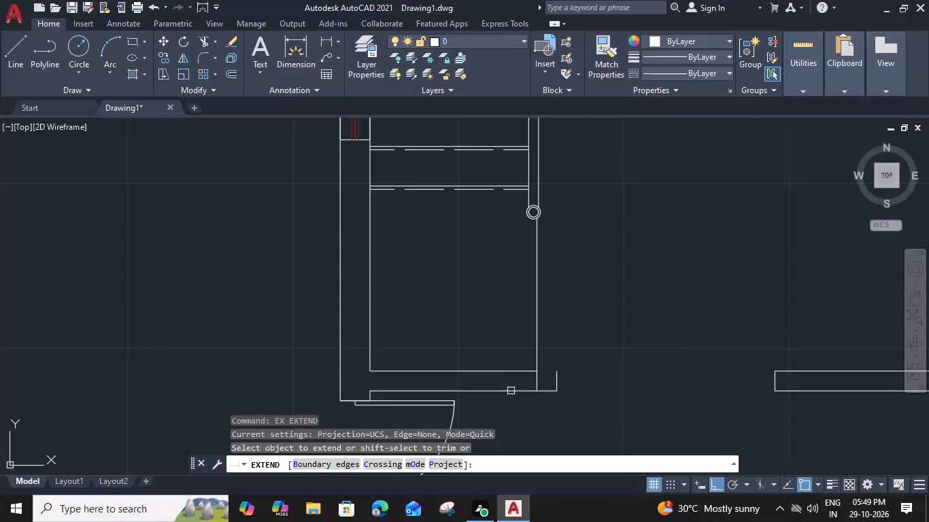
Extend the short wall's upper line to the new end line and trim the old end line between the wall lines.
click(509, 370)
shift+click(534, 379)
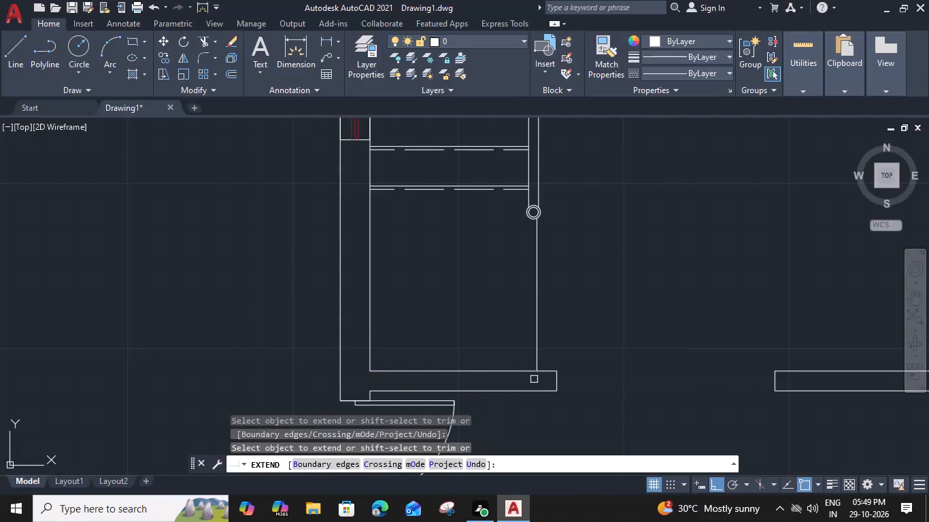
key(Escape)
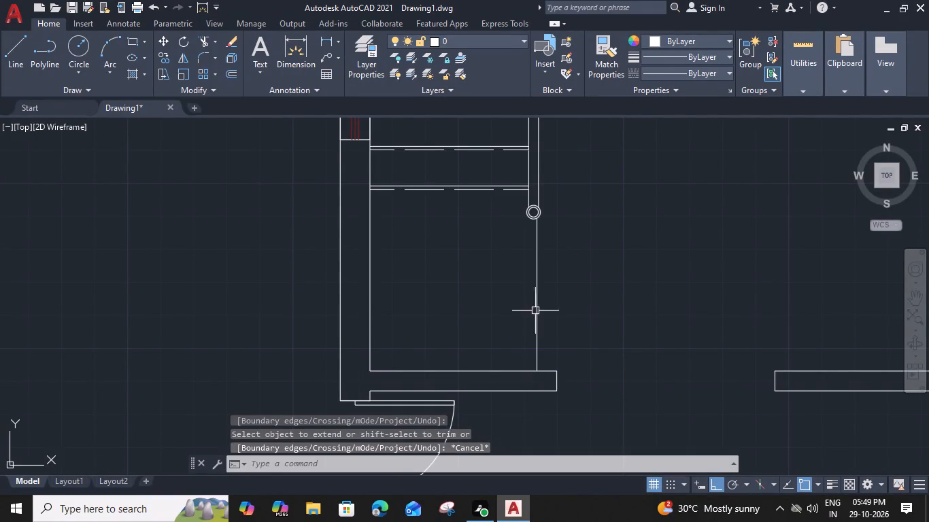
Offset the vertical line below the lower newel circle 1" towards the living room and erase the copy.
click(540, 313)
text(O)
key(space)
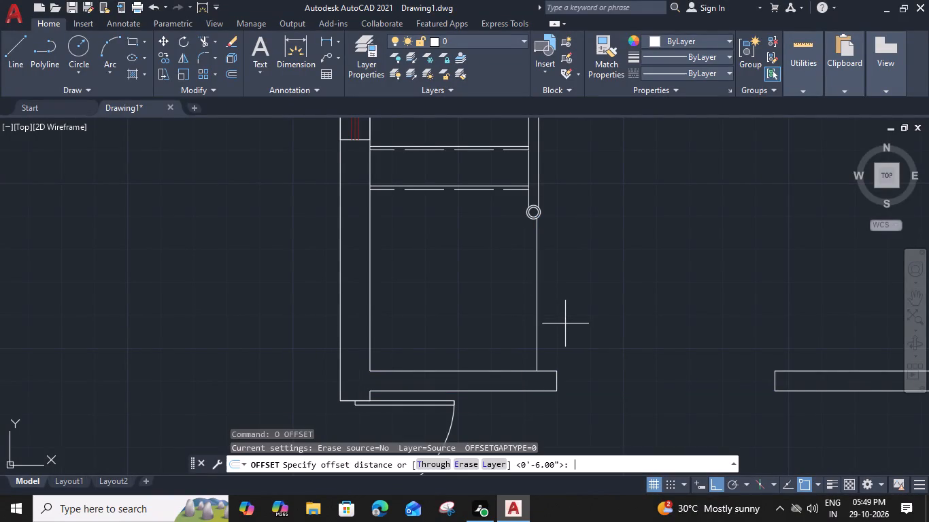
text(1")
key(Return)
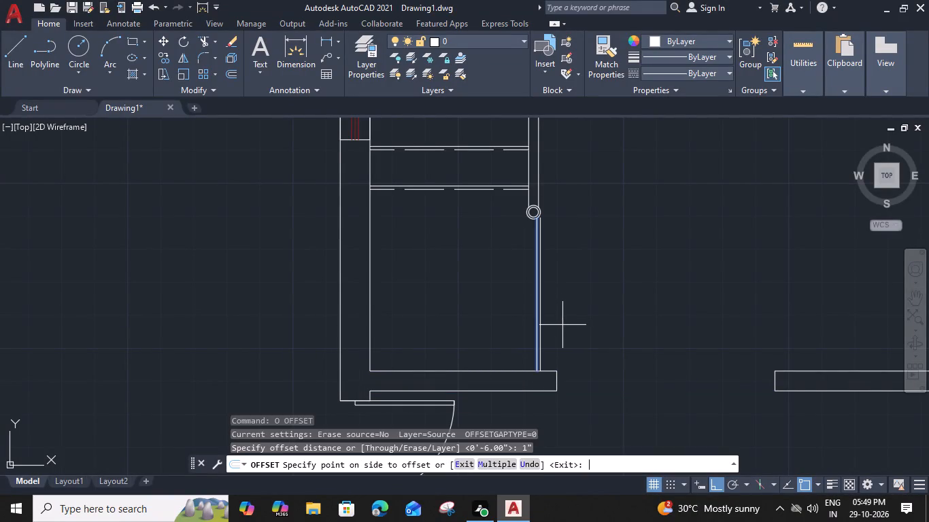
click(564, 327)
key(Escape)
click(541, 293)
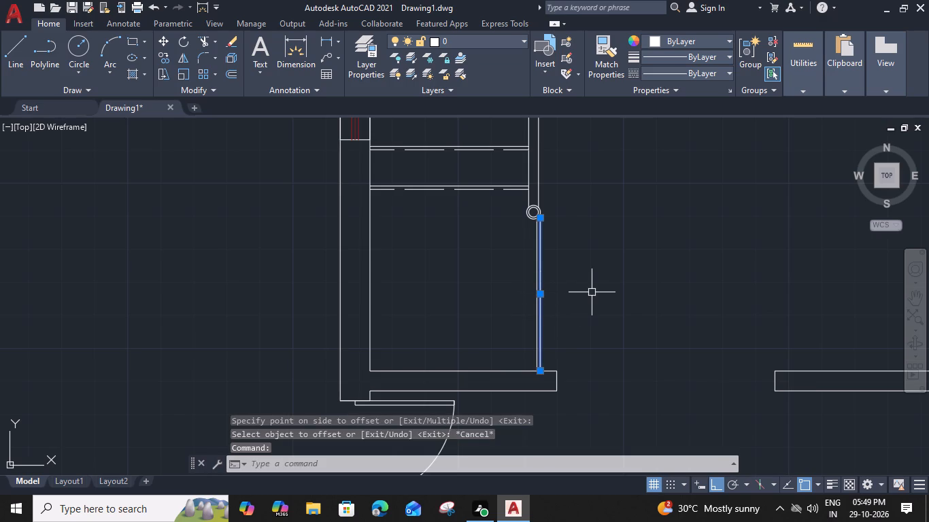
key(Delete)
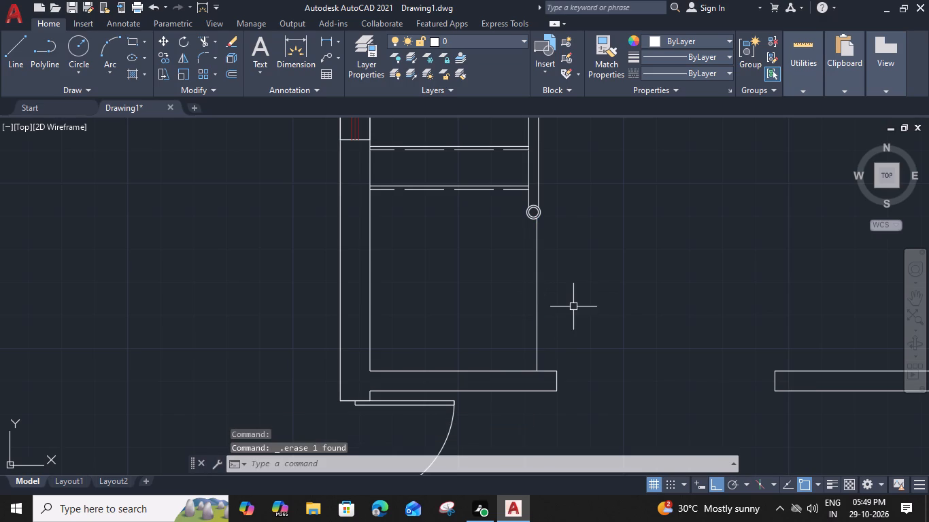
Offset the vertical line below the lower newel circle 1" inward, towards the stair landing.
click(539, 302)
text(O)
key(space)
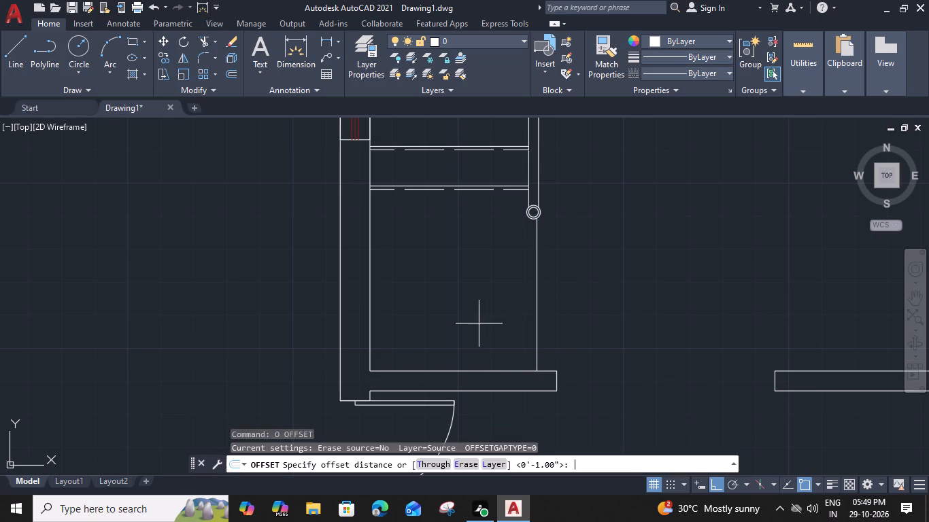
key(1)
key(shift+quotedbl)
key(Return)
click(456, 324)
key(Escape)
Set the linetype of the outer vertical line below the newel circle to ACAD_ISO02W100.
click(537, 300)
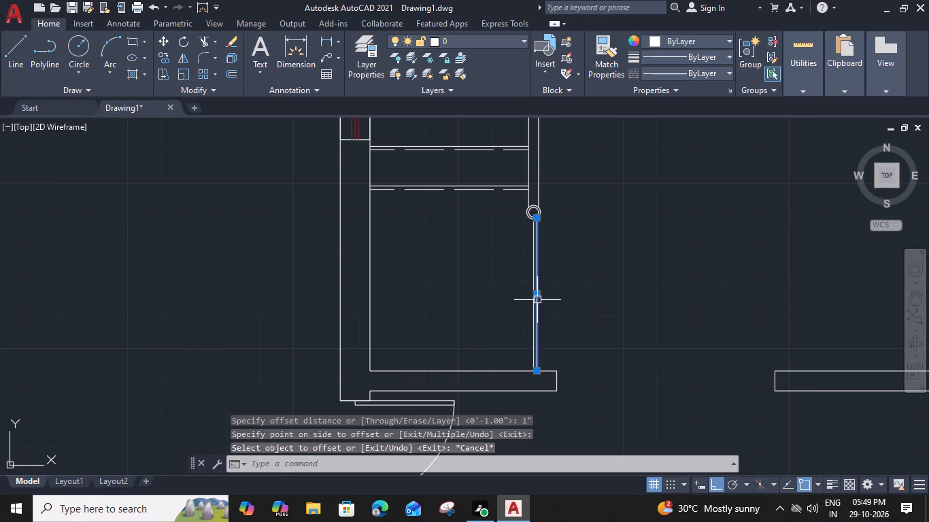
click(697, 67)
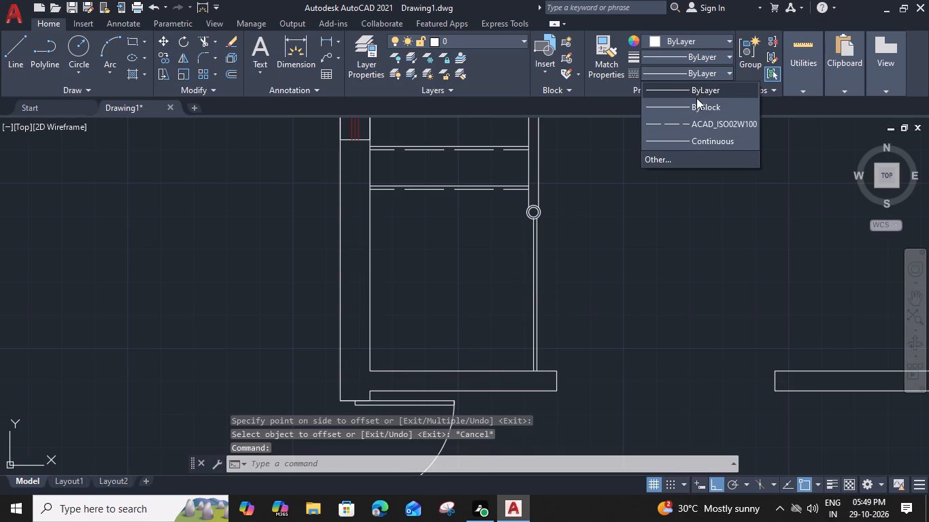
click(699, 133)
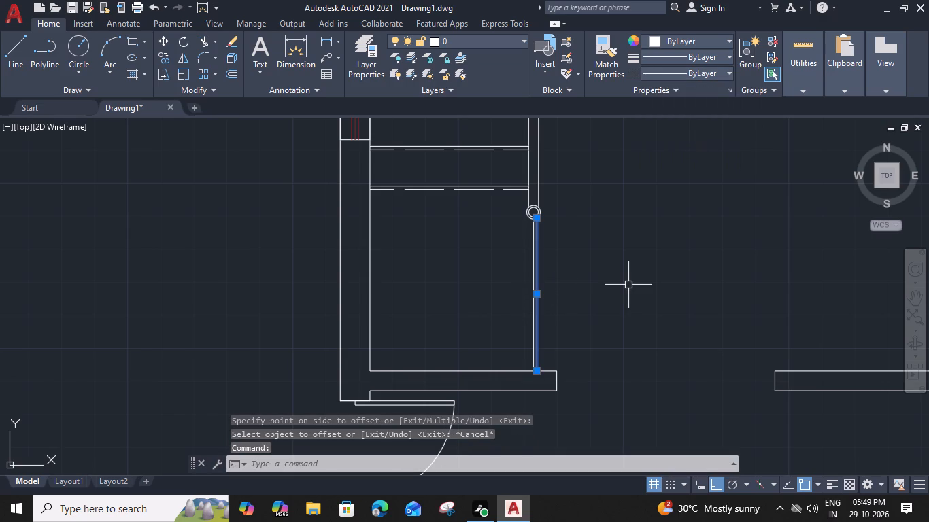
click(718, 75)
click(700, 124)
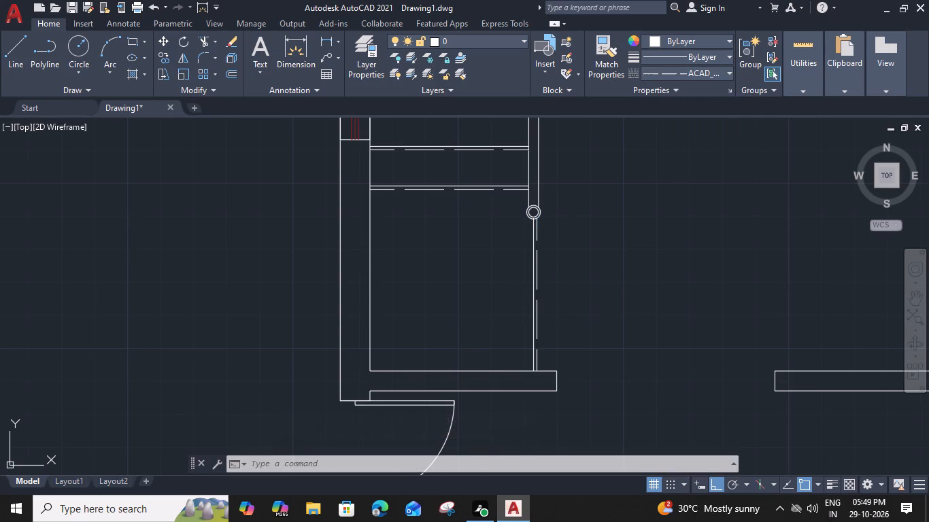
key(Escape)
Draw a horizontal line from the midpoint of the solid vertical line below the newel to the landing's centre.
scroll(586, 264, down, 1)
middle_drag(586, 271, 597, 381)
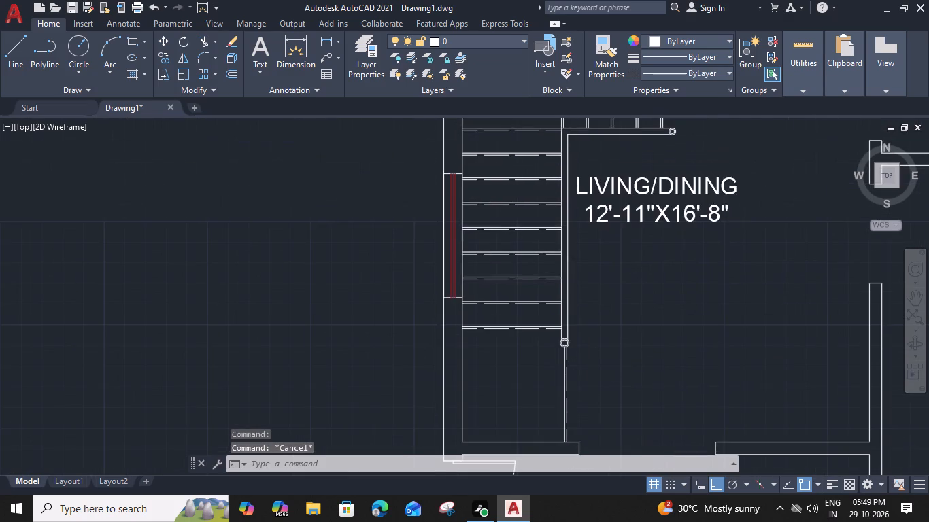
scroll(599, 325, down, 1)
scroll(575, 370, up, 2)
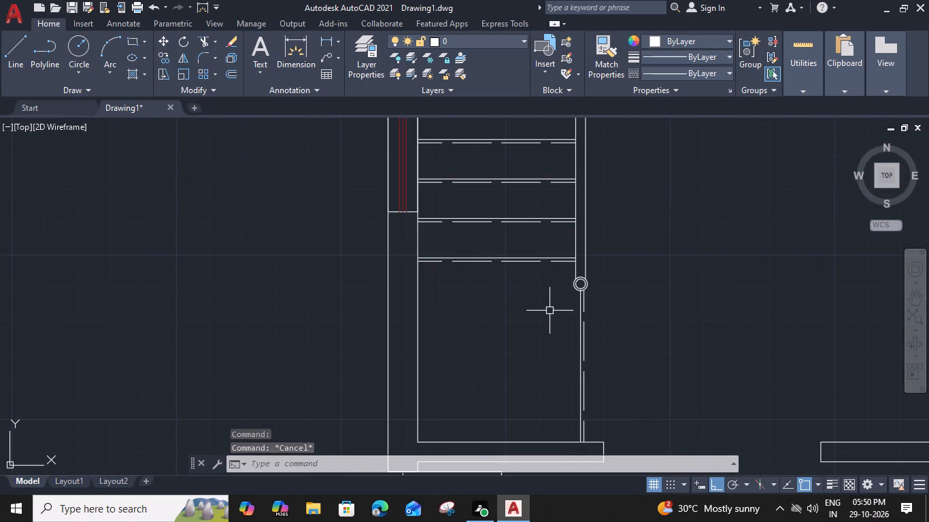
text(L)
key(space)
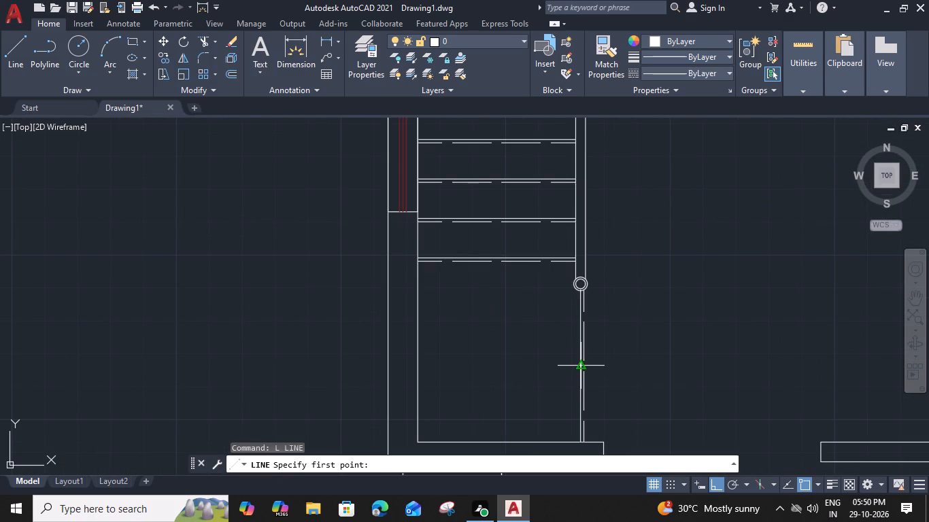
drag(579, 370, 566, 370)
click(498, 368)
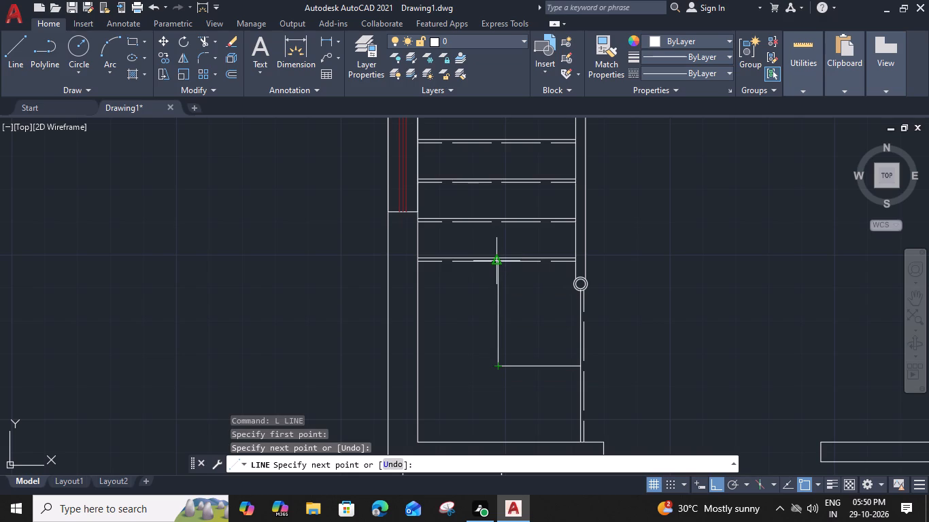
key(Escape)
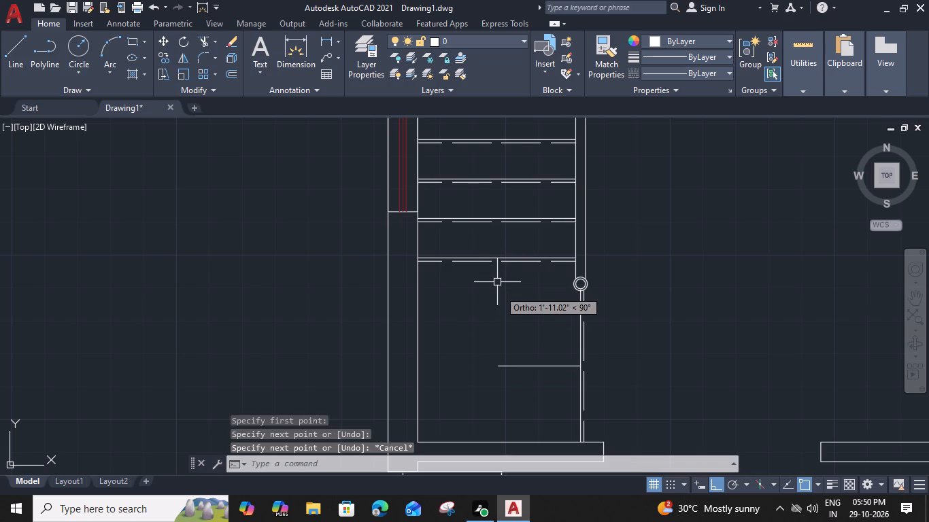
Draw a vertical line from the midpoint of the flight's lowest dashed nosing line down past the horizontal landing line.
text(L)
key(space)
click(496, 262)
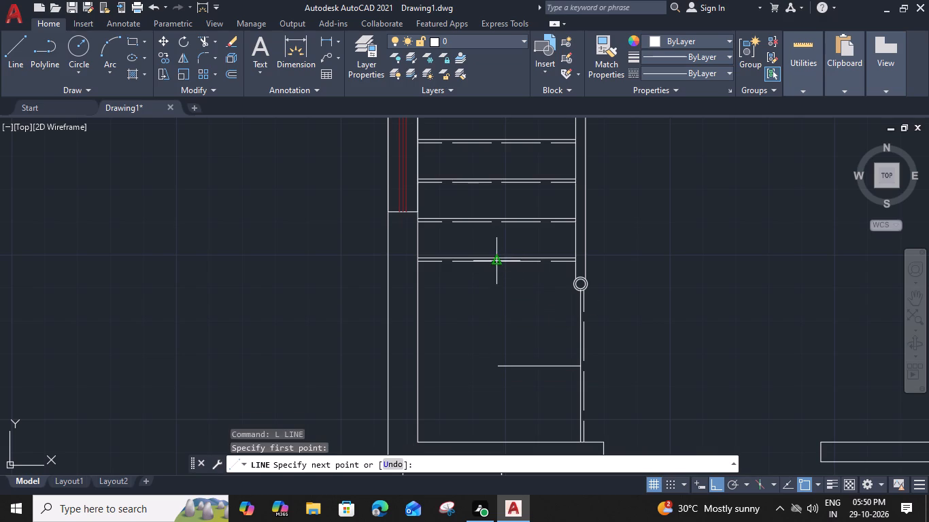
click(494, 389)
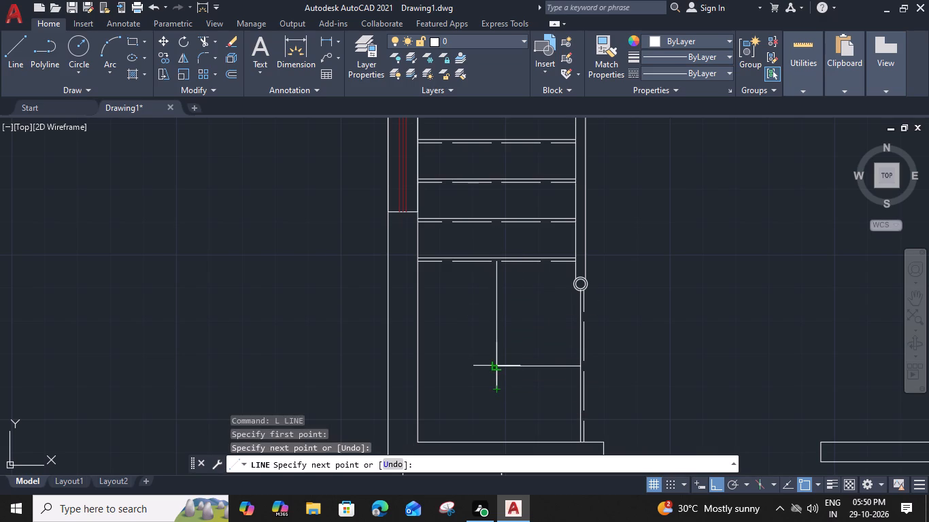
key(Escape)
Stretch the top end of the vertical centre line up the flight, past the third riser line from the bottom.
middle_drag(494, 324, 509, 383)
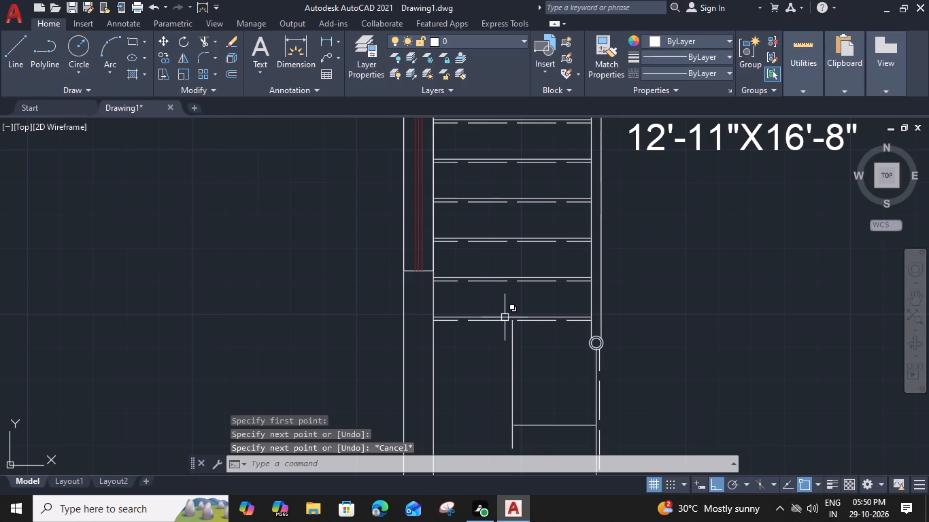
click(512, 339)
drag(512, 318, 512, 311)
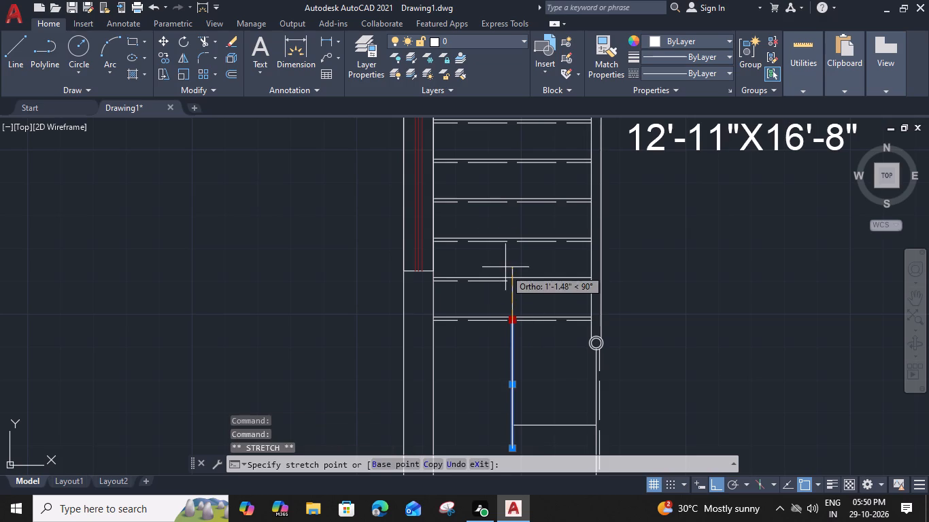
click(513, 217)
key(Escape)
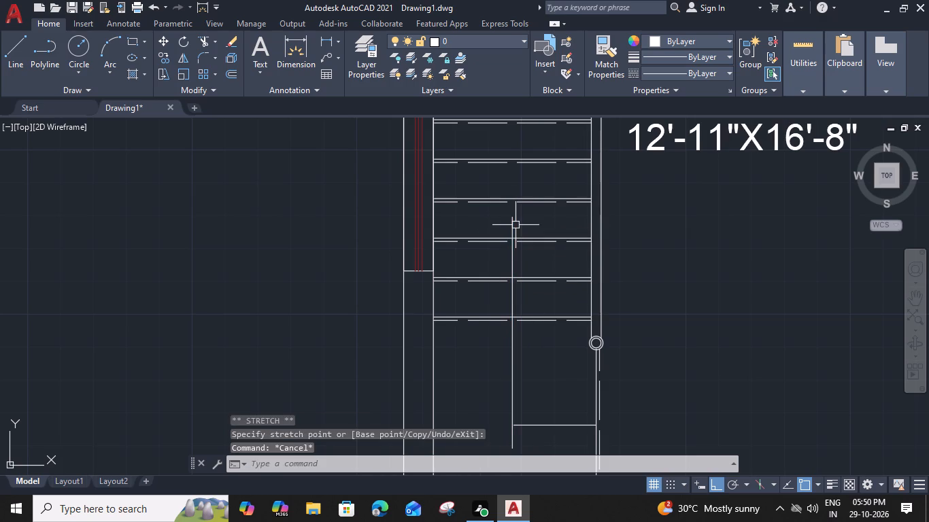
Draw a 3-sided polygon inscribed in a circle of about 10" radius, centred on the centre line's top end and pointing up the flight.
text(POL)
key(space)
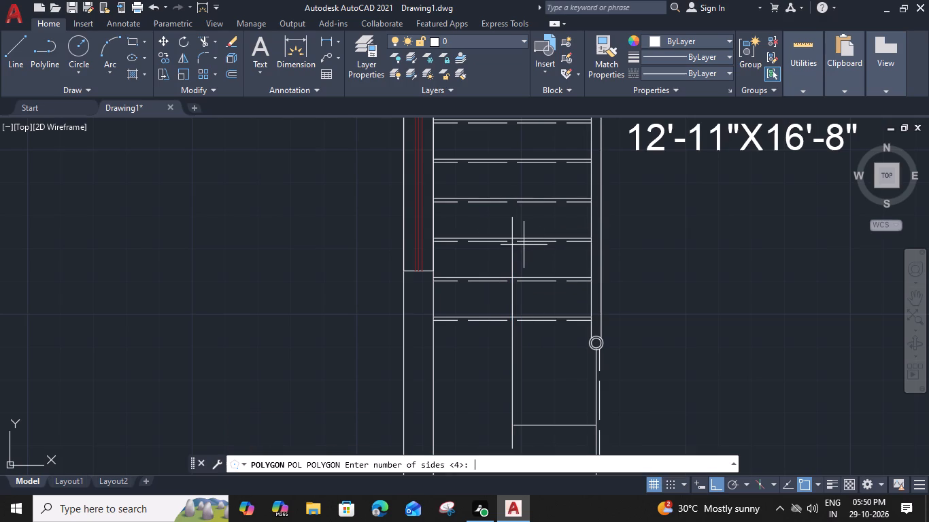
text(3)
key(space)
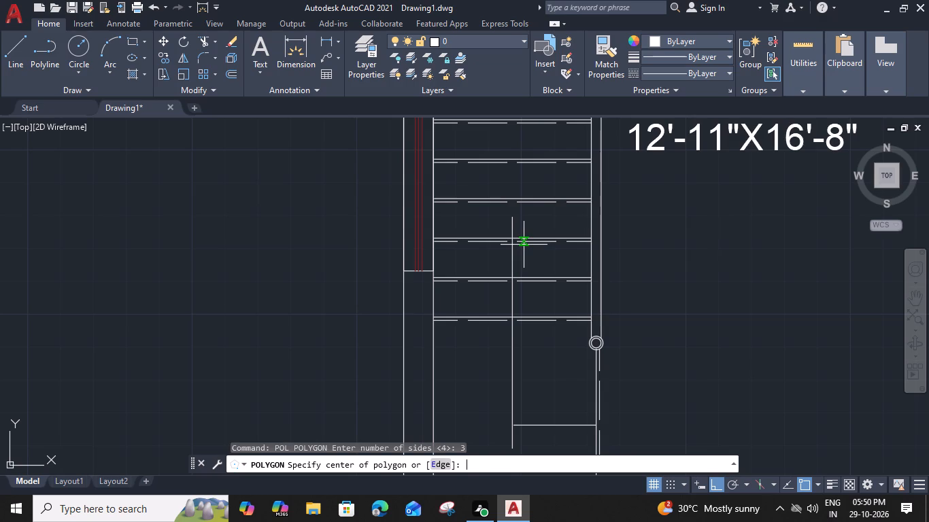
click(516, 214)
key(space)
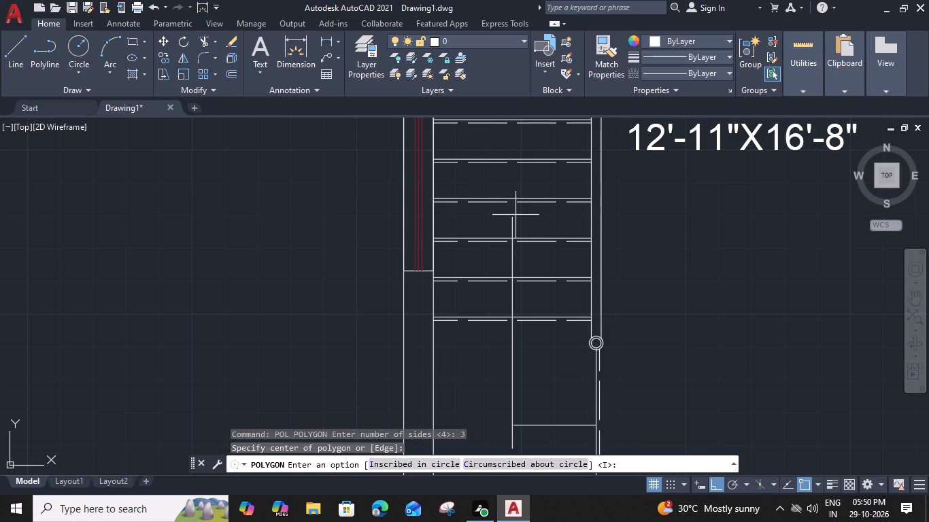
scroll(503, 177, up, 1)
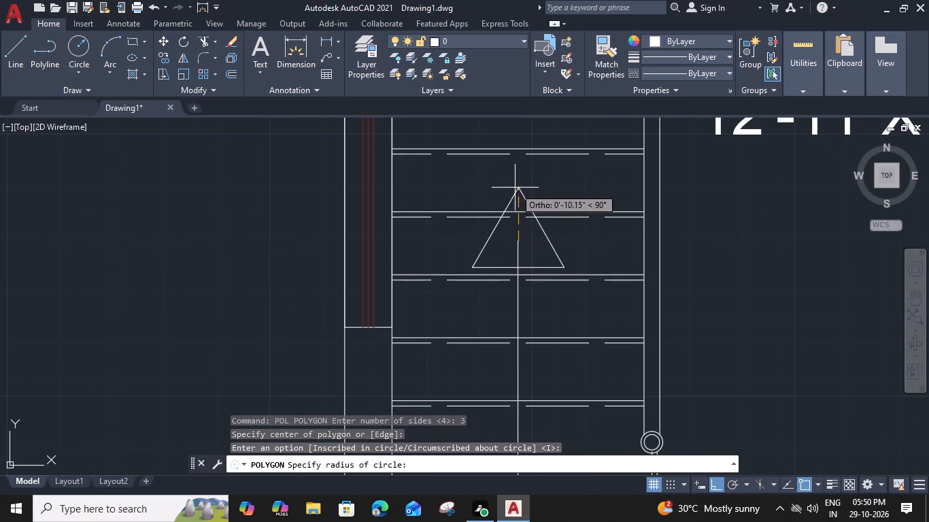
click(518, 188)
Trim the riser line, dashed nosing line and centre line inside the triangular arrowhead.
key(t)
key(r)
key(space)
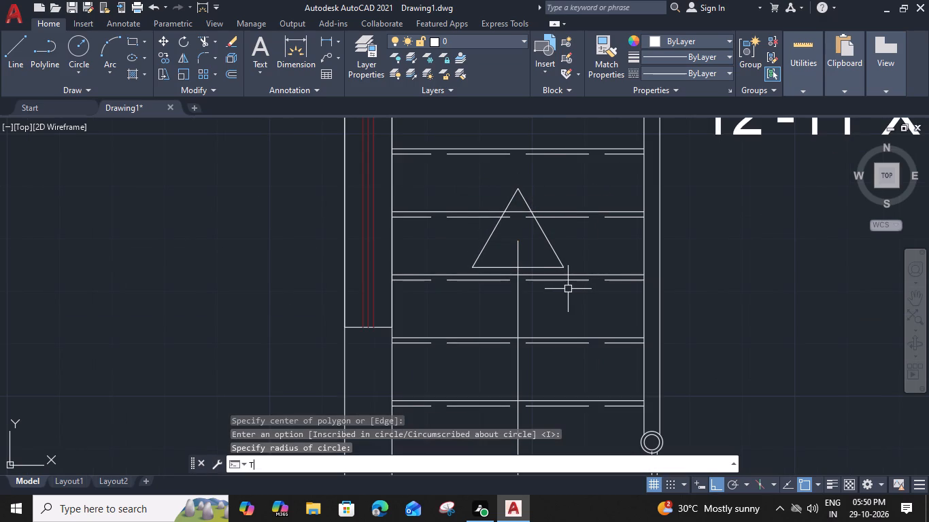
click(519, 209)
click(510, 218)
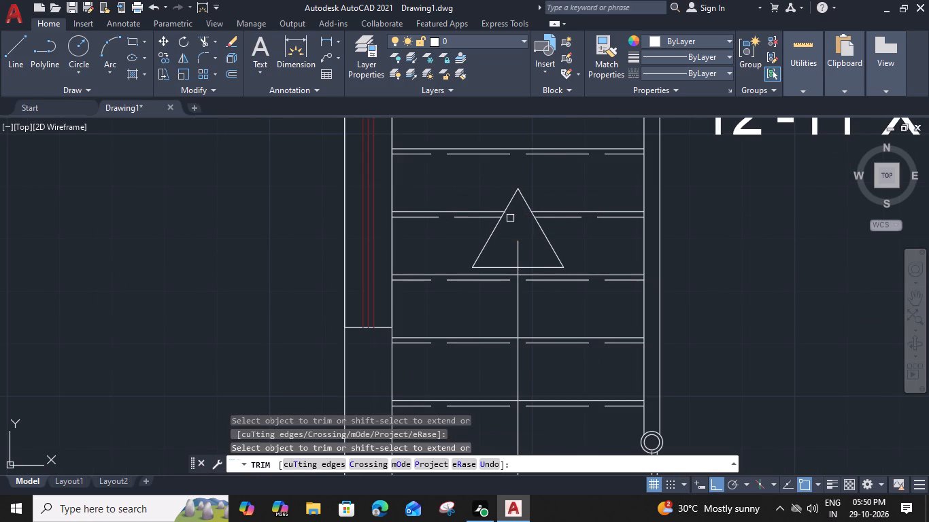
click(519, 248)
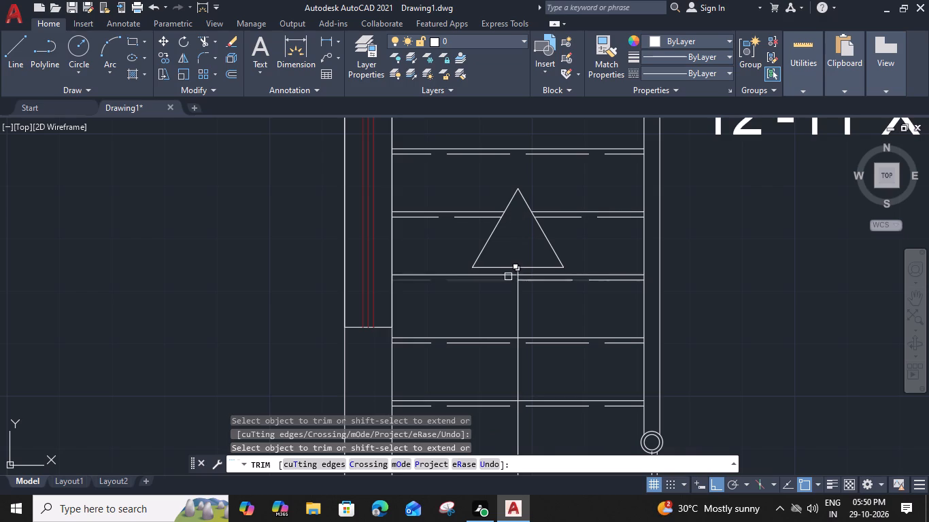
Trim the vertical centre line's overhang below the horizontal landing line.
middle_drag(541, 323, 543, 159)
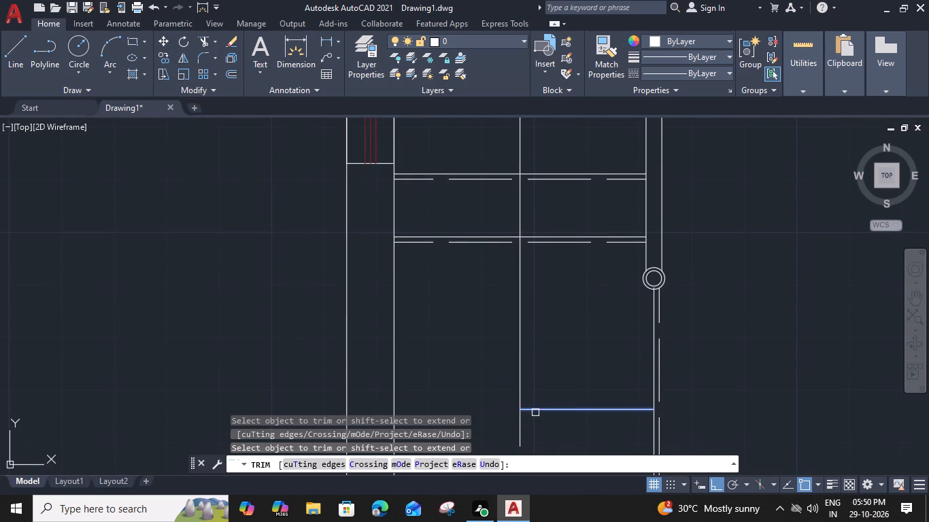
shift+click(535, 413)
click(522, 424)
key(Escape)
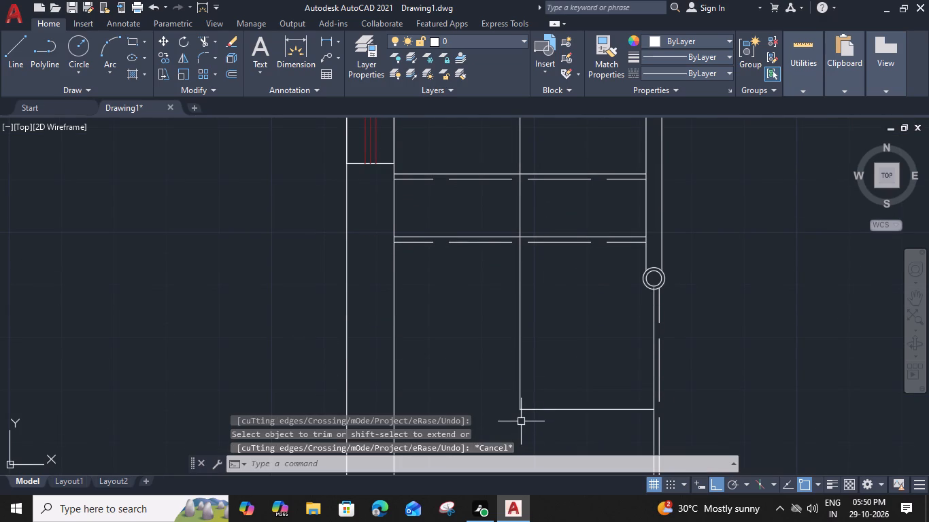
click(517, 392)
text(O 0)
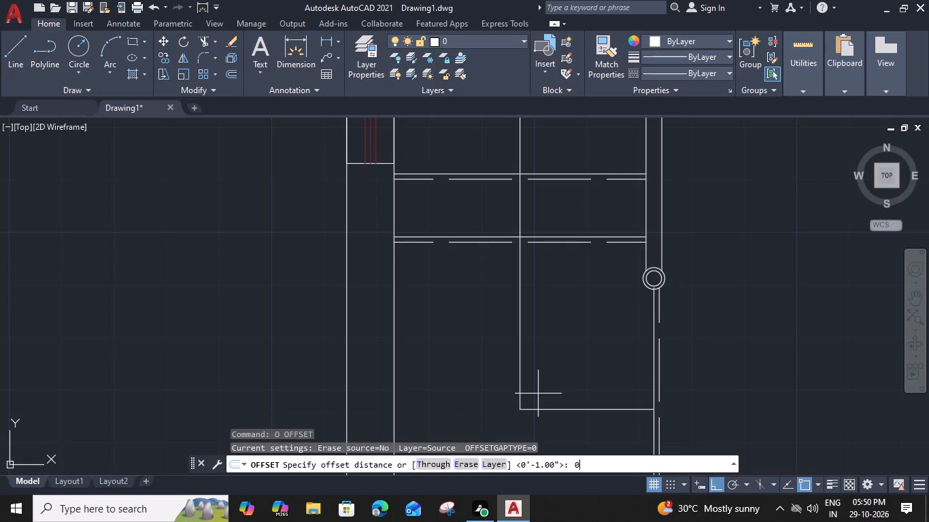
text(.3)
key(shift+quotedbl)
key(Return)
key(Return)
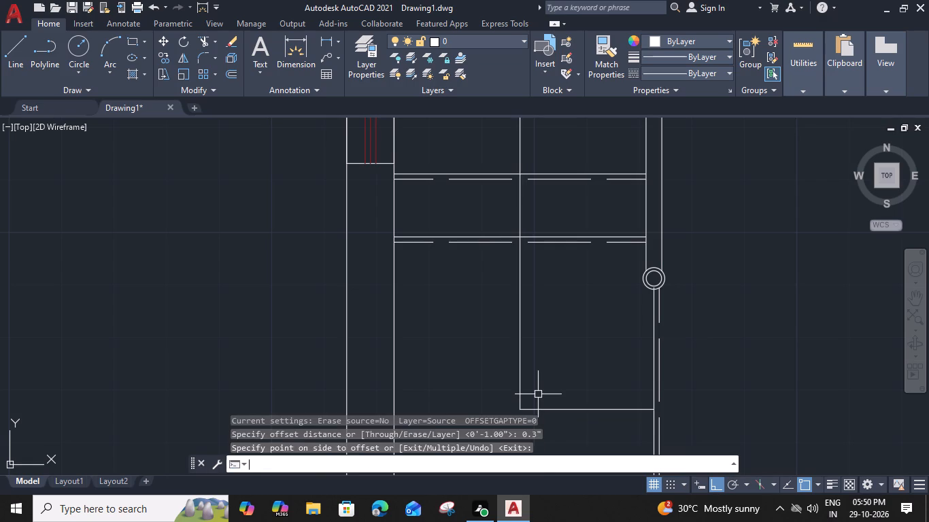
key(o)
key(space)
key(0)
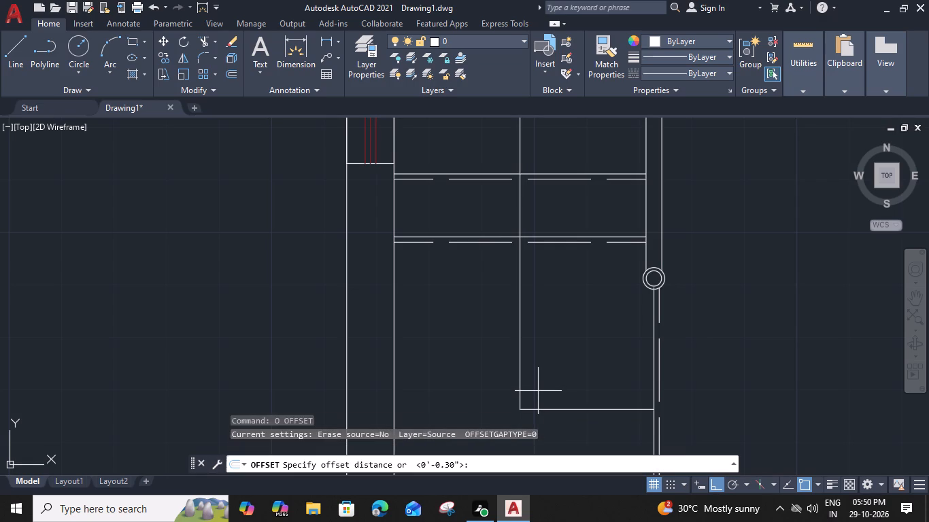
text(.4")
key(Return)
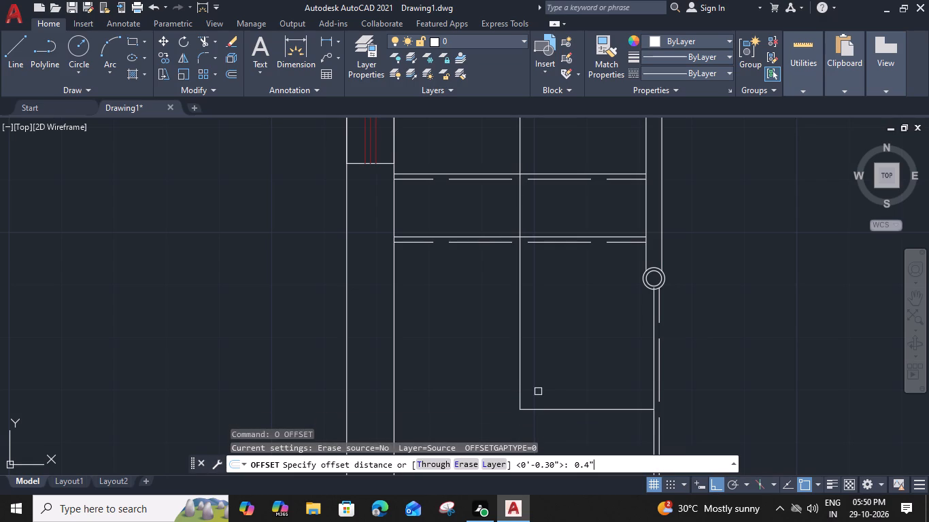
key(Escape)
Offset the stair arrow's vertical centre line by 0.4" to both sides.
click(520, 369)
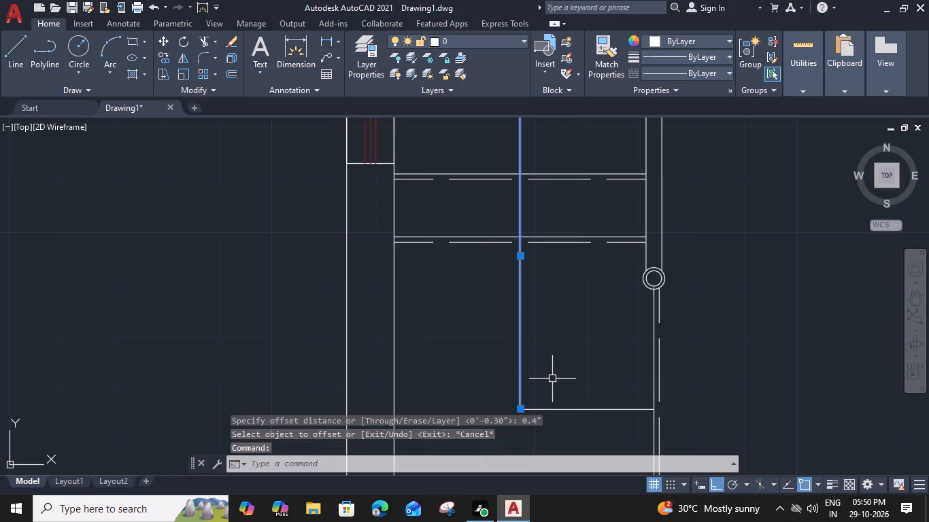
text(O 0)
text(.4)
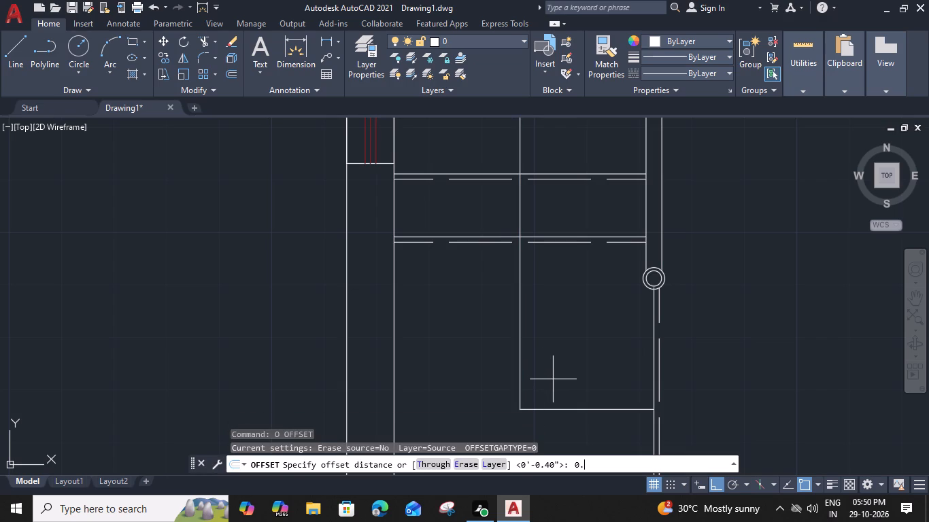
key(shift+quotedbl)
key(Return)
click(563, 383)
scroll(492, 351, up, 2)
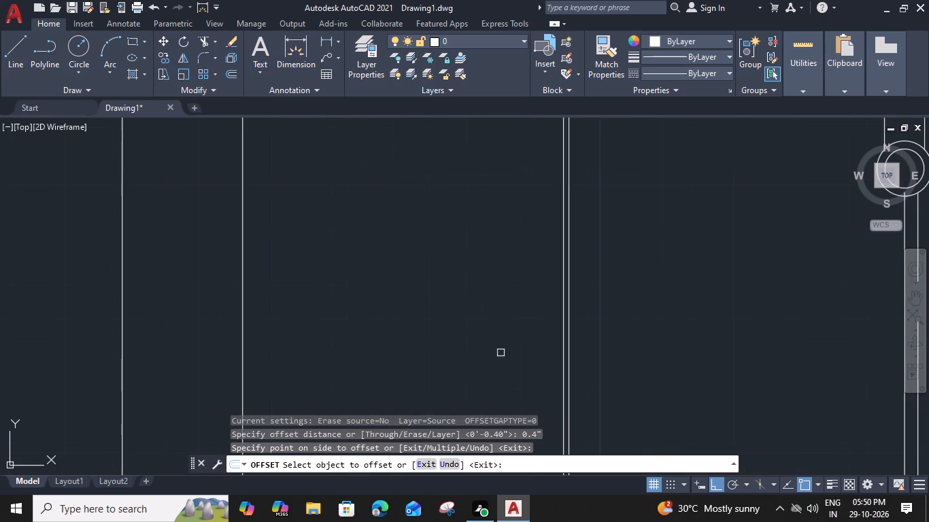
click(561, 364)
click(525, 369)
Offset the arrow's horizontal landing line by 0.4" both up and down.
middle_drag(609, 377, 608, 377)
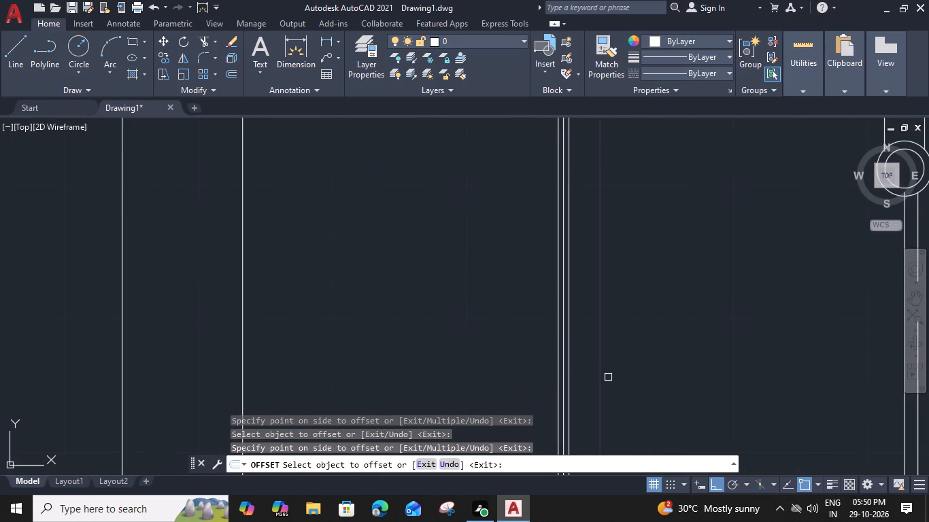
middle_drag(608, 377, 479, 90)
click(534, 216)
click(524, 171)
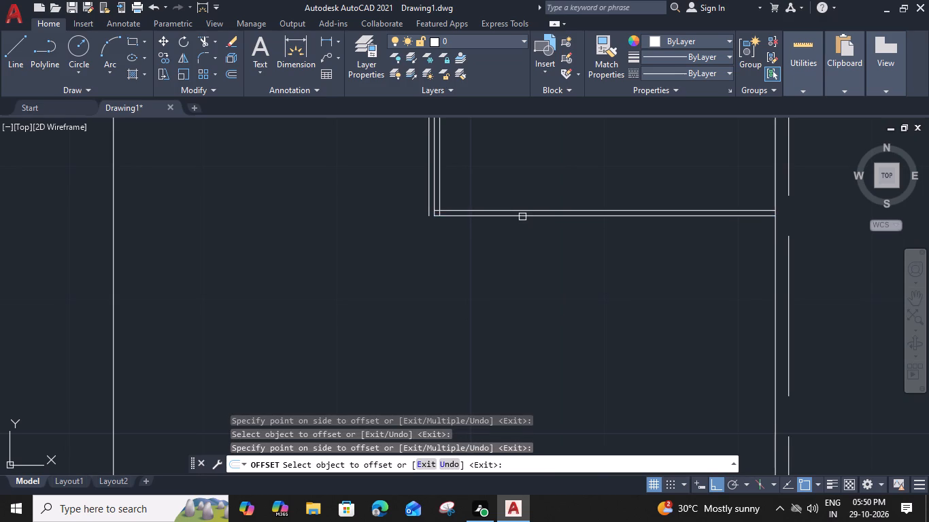
click(522, 217)
click(515, 252)
key(Escape)
Fillet the outer vertical and horizontal offset lines with zero radius to close the arrow shaft's outer corner.
key(f)
key(space)
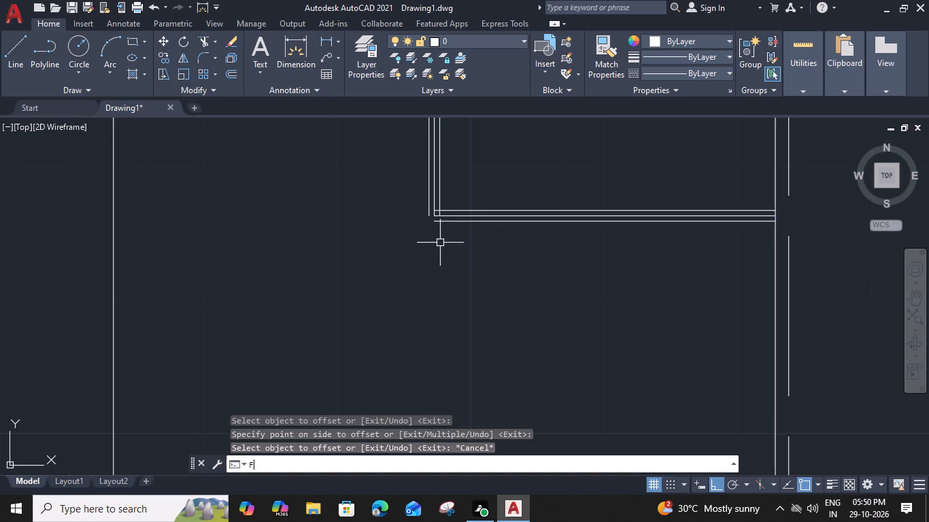
click(448, 221)
click(428, 205)
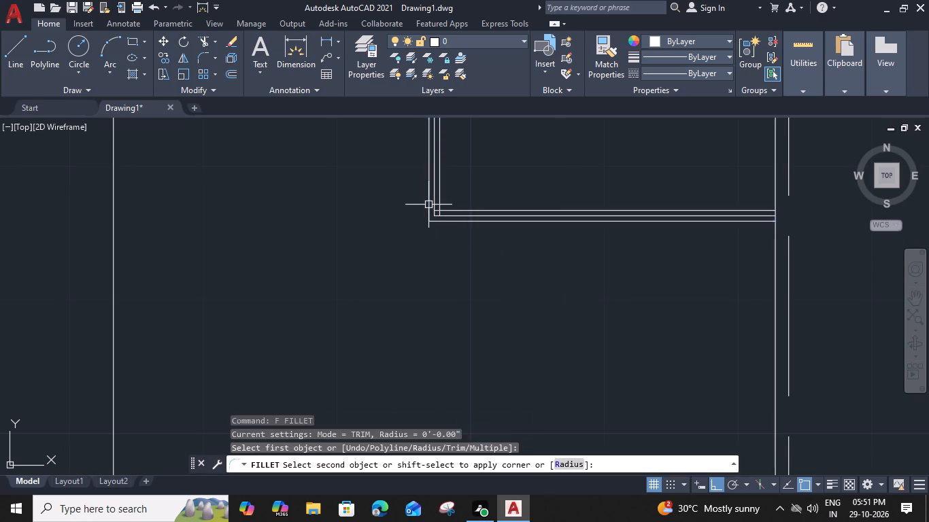
Trim the overlapping ends of the inner offset lines at the arrow shaft's inner corner.
text(TR)
key(space)
scroll(445, 211, up, 2)
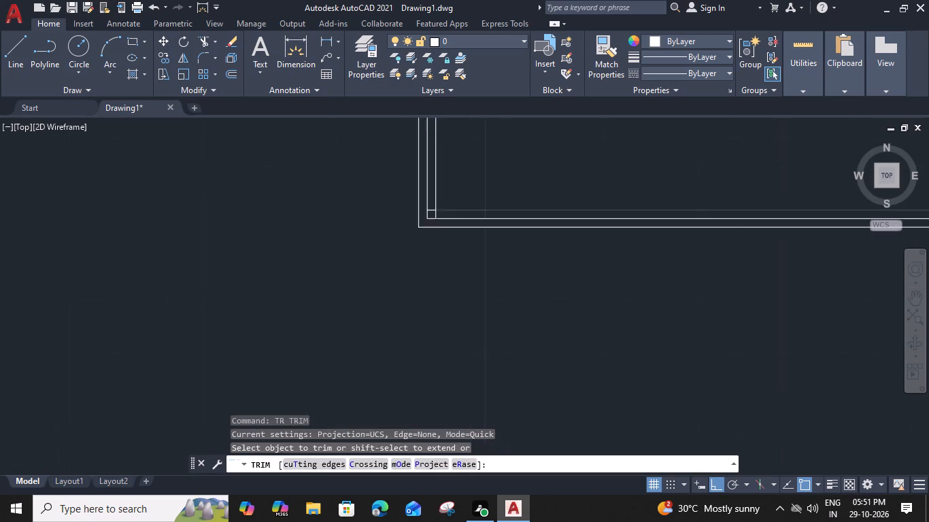
click(429, 220)
click(423, 210)
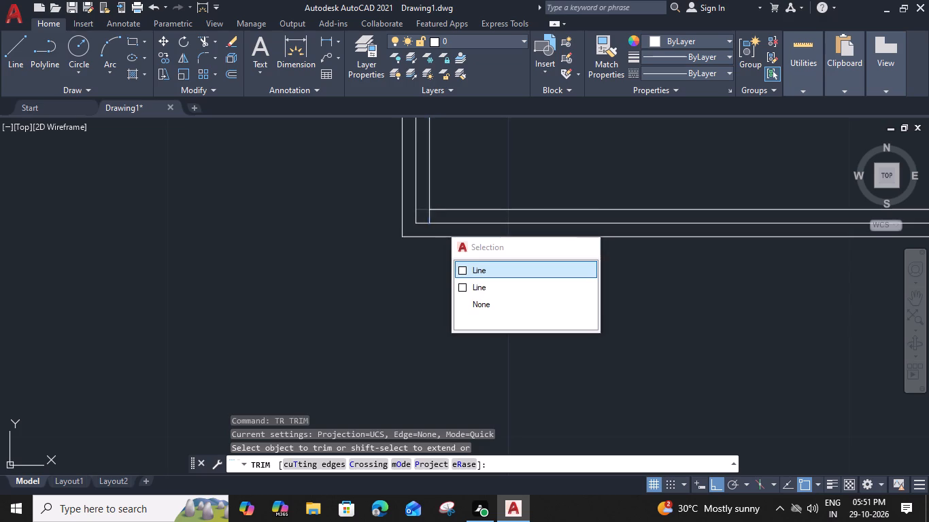
key(Escape)
Delete the original horizontal and vertical centre lines between the offset shaft lines.
click(426, 222)
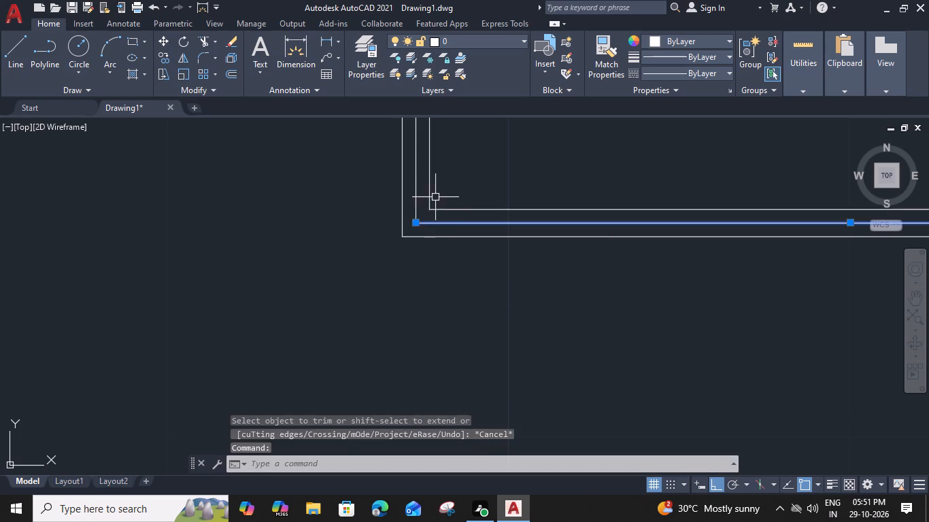
key(Delete)
click(413, 195)
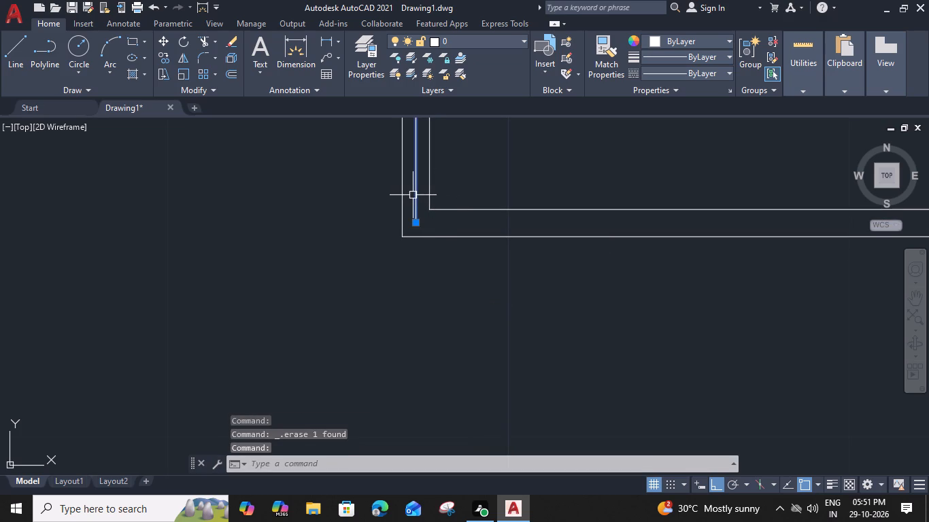
key(Delete)
Trim the arrowhead's base and the riser line just below it between the two vertical shaft lines.
scroll(413, 195, down, 5)
middle_drag(426, 183, 456, 309)
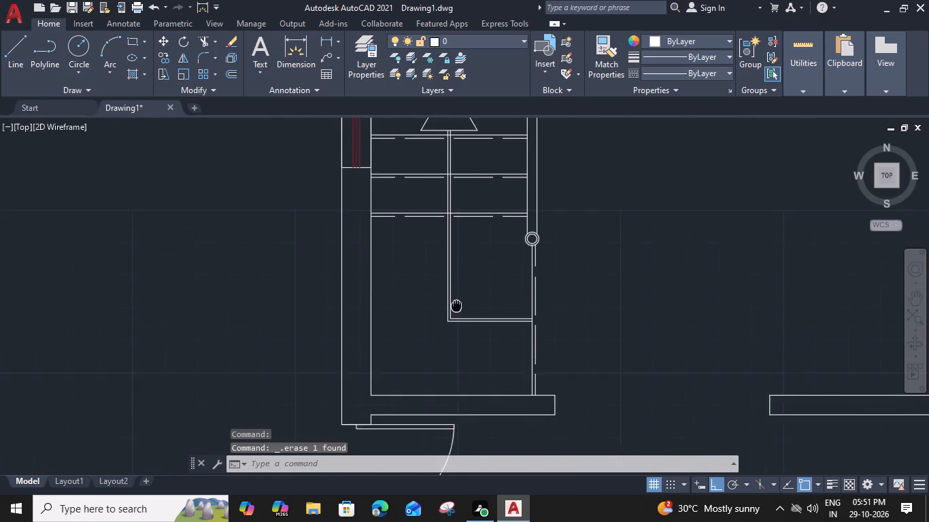
middle_drag(456, 309, 460, 330)
middle_drag(439, 160, 439, 216)
scroll(460, 198, up, 2)
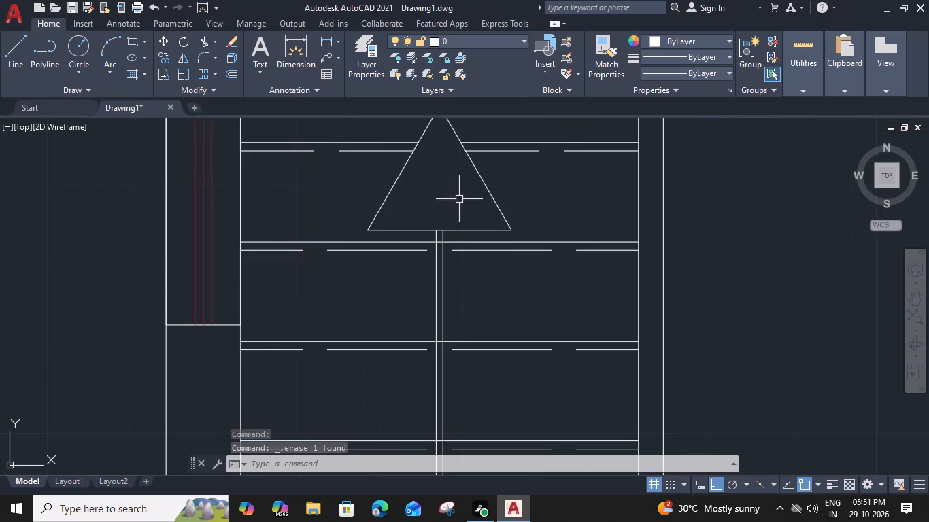
key(t)
text(R)
key(space)
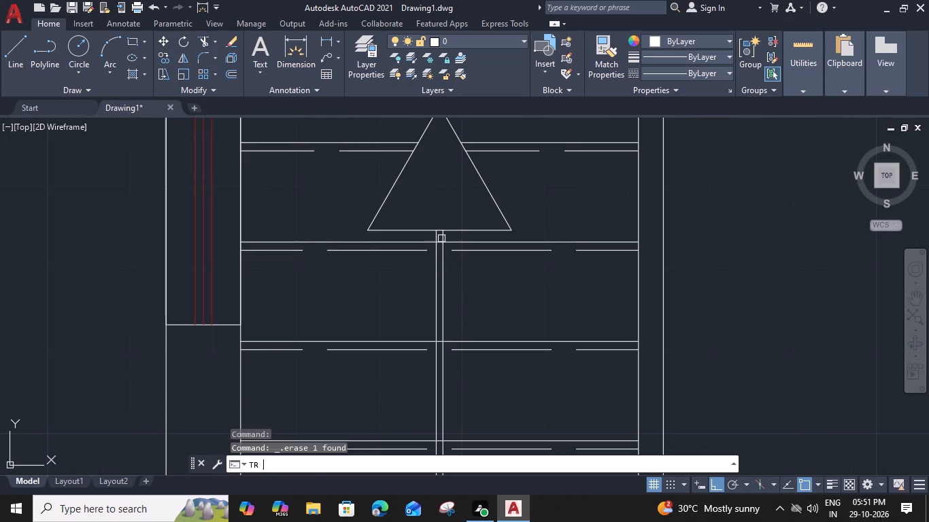
scroll(441, 239, up, 3)
click(440, 223)
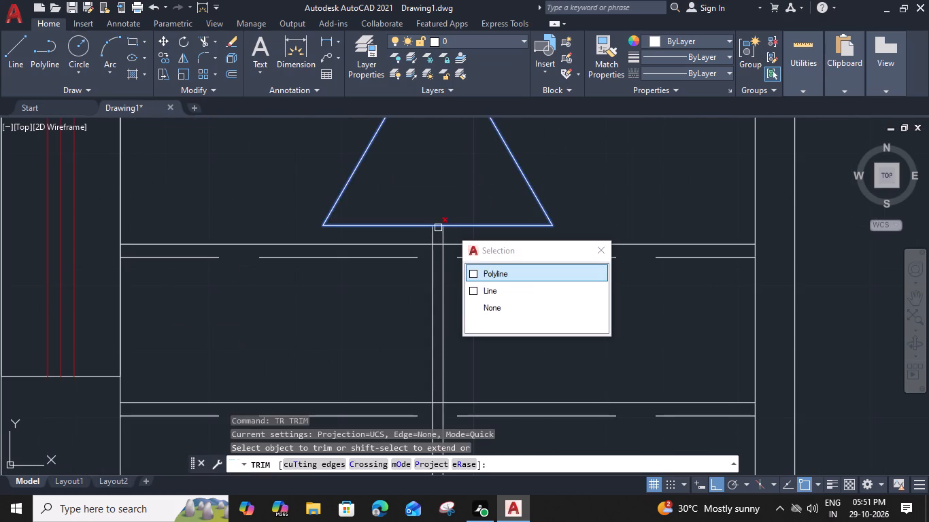
click(438, 226)
click(437, 252)
key(Escape)
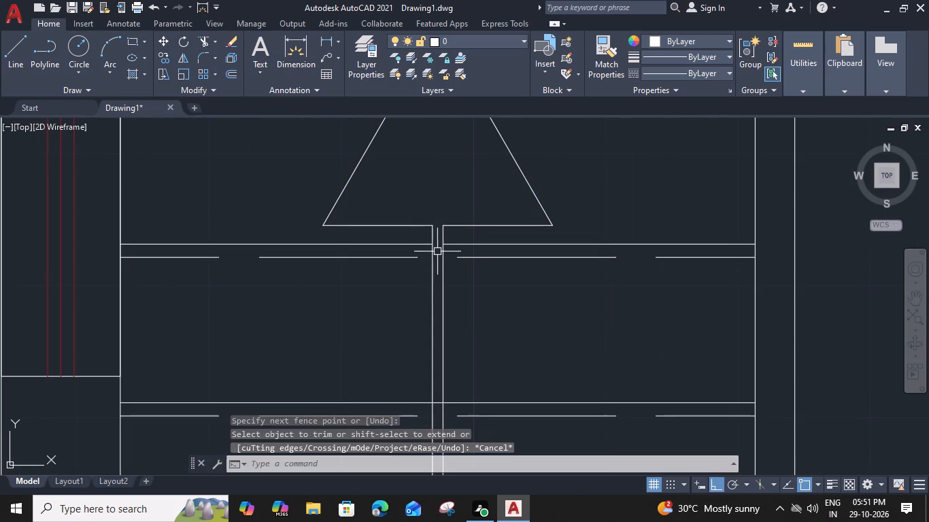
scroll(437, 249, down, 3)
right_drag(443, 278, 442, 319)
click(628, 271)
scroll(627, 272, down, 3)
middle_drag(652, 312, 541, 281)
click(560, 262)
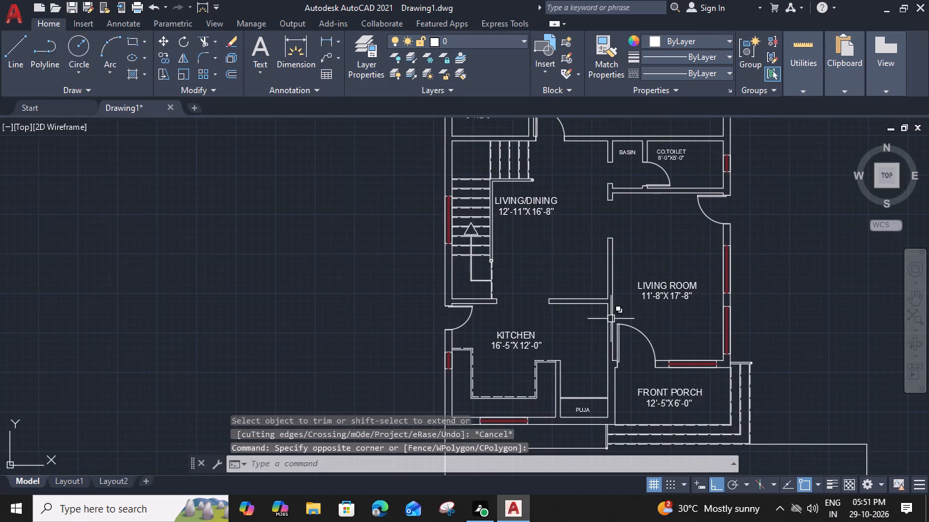
Offset the dress area's north inner wall line 1" into the room.
scroll(611, 319, down, 1)
middle_drag(607, 281, 539, 319)
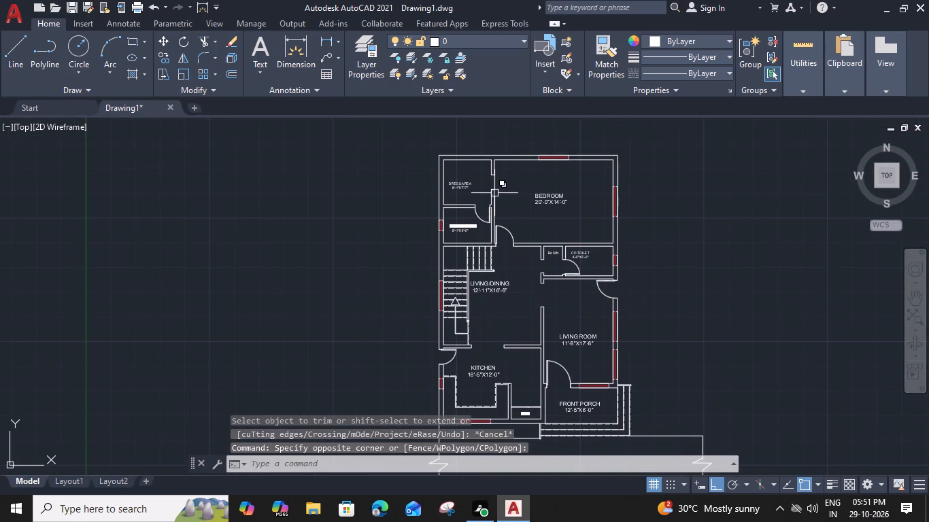
scroll(469, 167, up, 3)
click(471, 134)
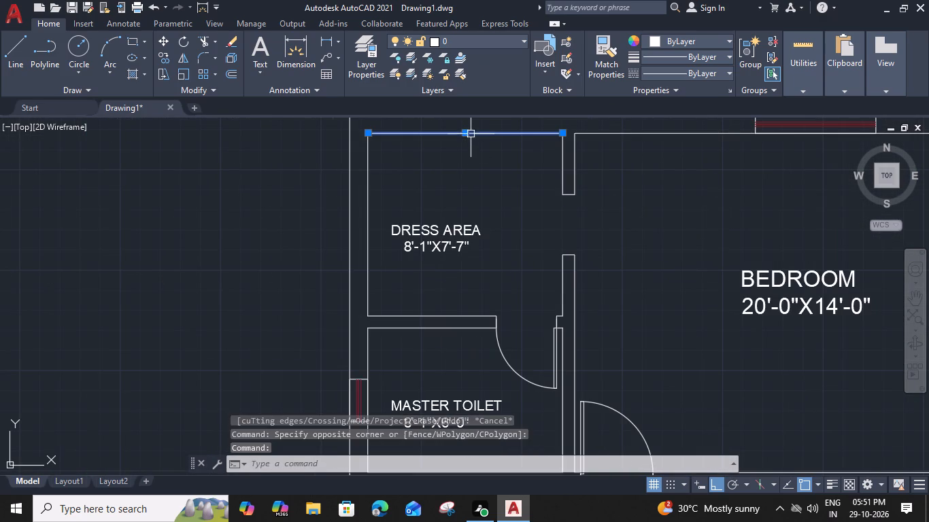
text(O)
key(space)
key(2)
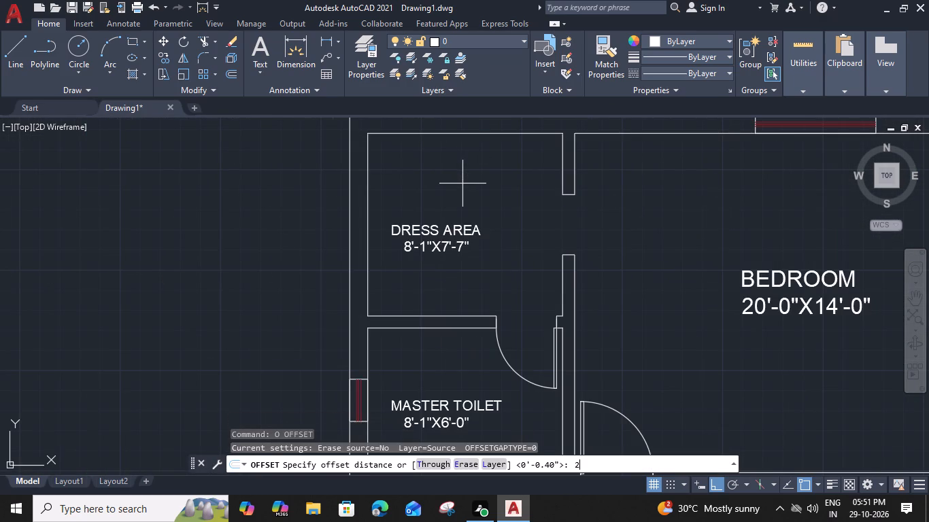
key(BackSpace)
text(1')
key(BackSpace)
key(shift+quotedbl)
key(Return)
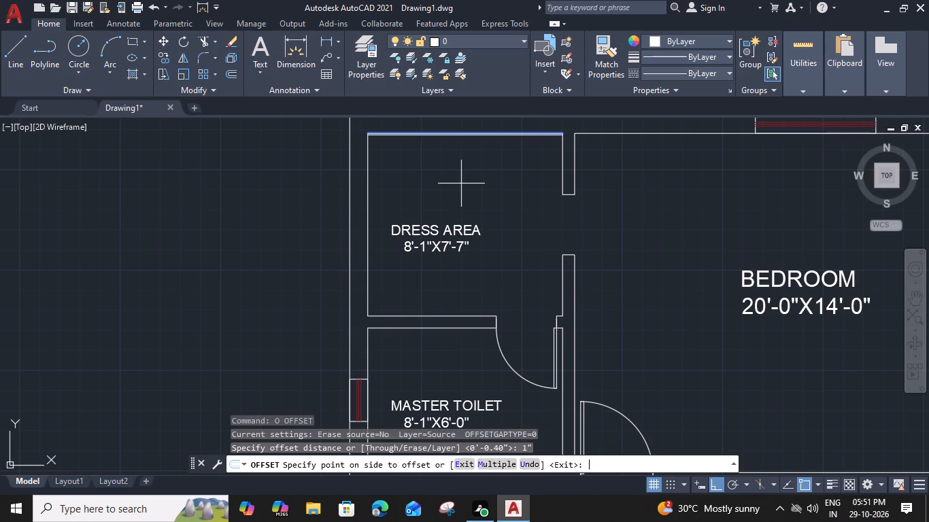
click(463, 205)
Offset the dress area's upper east, west and south inner wall lines 1" into the room.
click(561, 159)
drag(528, 160, 518, 160)
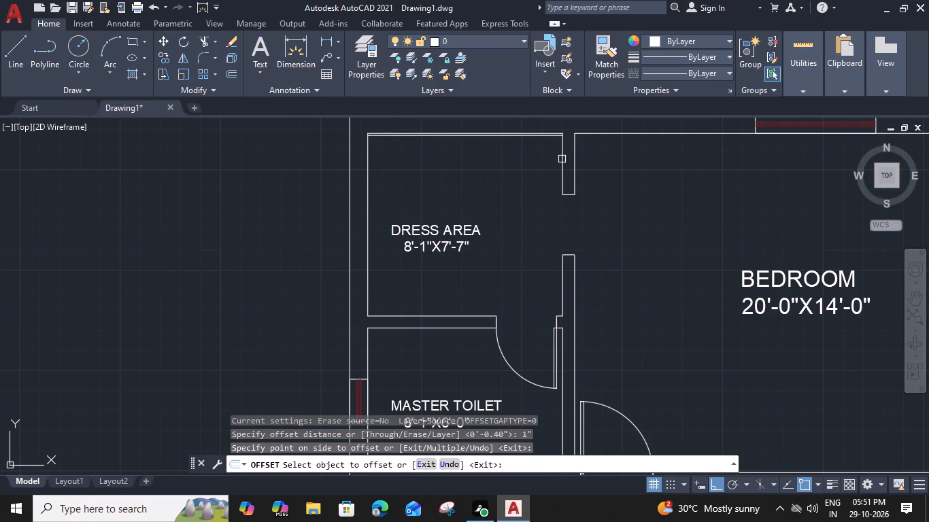
click(369, 166)
click(392, 168)
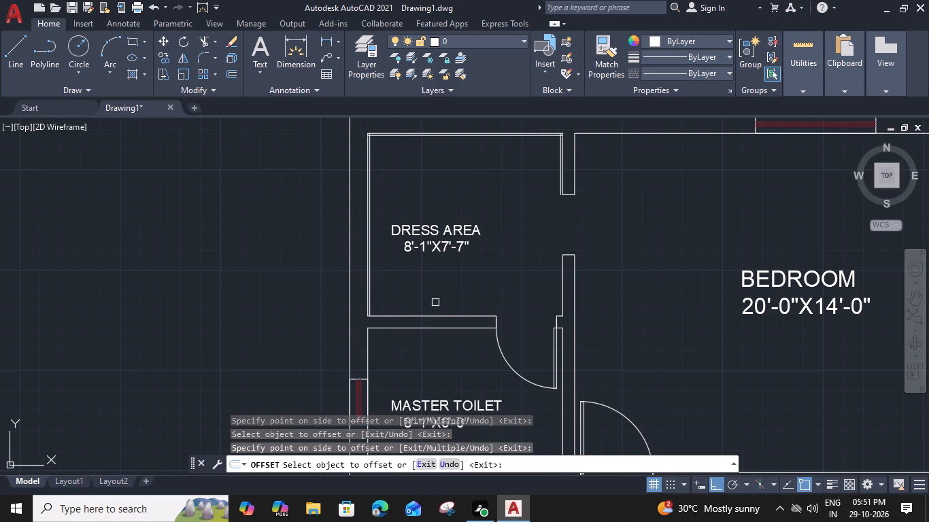
click(442, 316)
click(443, 293)
key(Escape)
Offset the dress area's north and west 1" inset lines 2' into the room to lay out an L-shaped wardrobe.
middle_drag(462, 194, 463, 259)
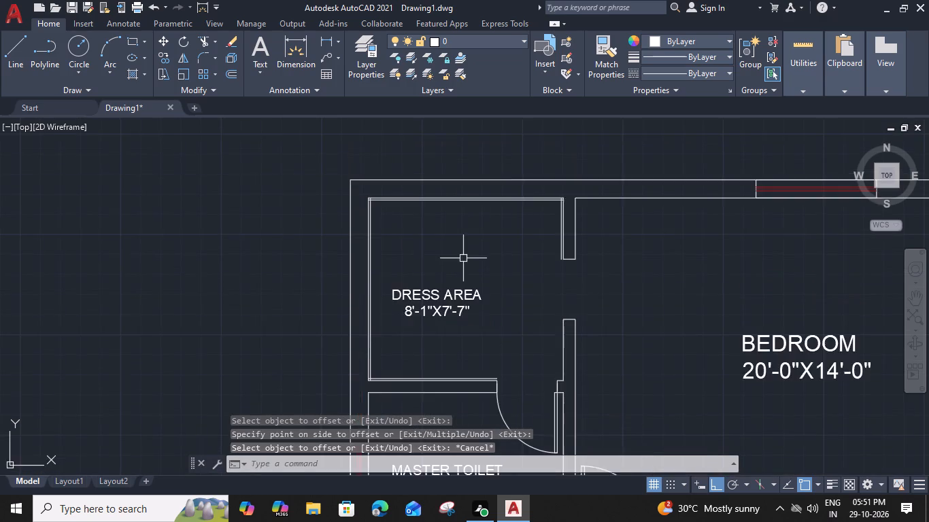
scroll(482, 195, up, 1)
click(482, 204)
key(o)
key(space)
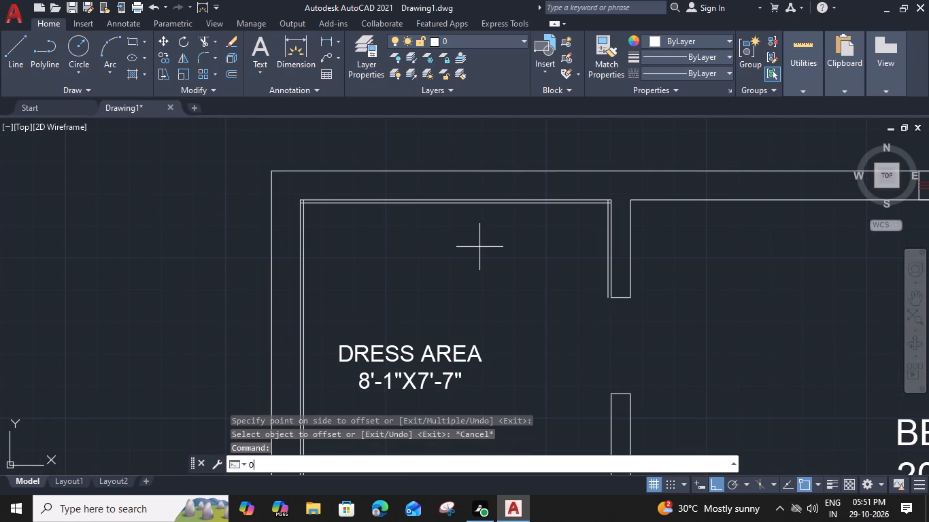
text(2')
key(space)
click(479, 271)
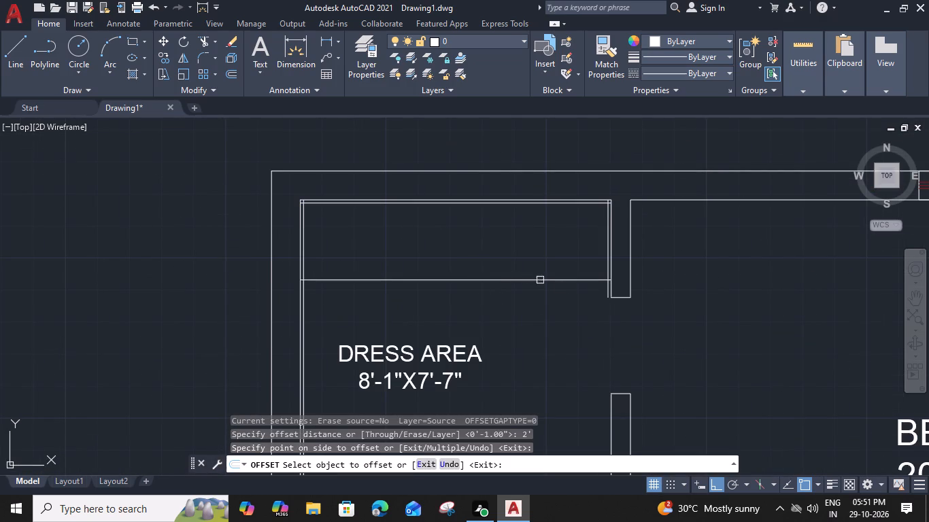
click(304, 292)
click(384, 293)
key(Escape)
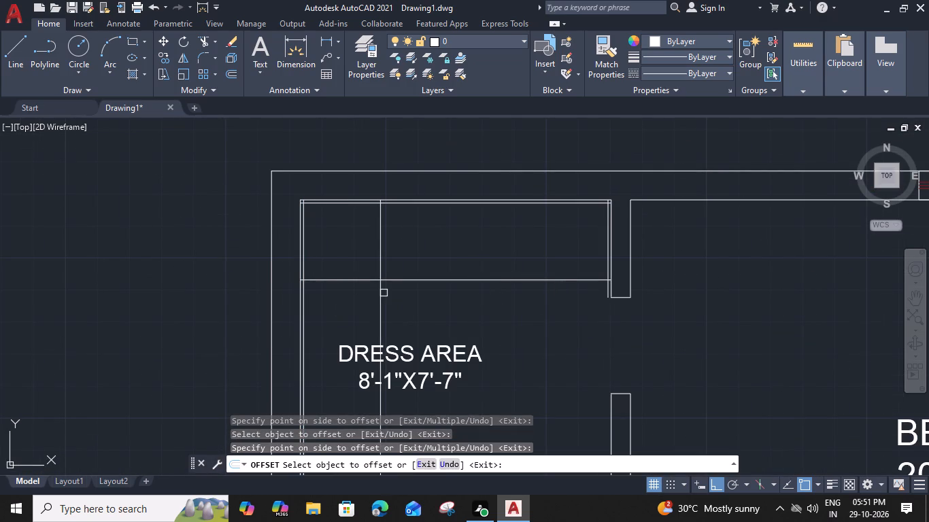
Move the DRESS AREA label east, clear of the new vertical wardrobe line.
click(473, 342)
click(464, 364)
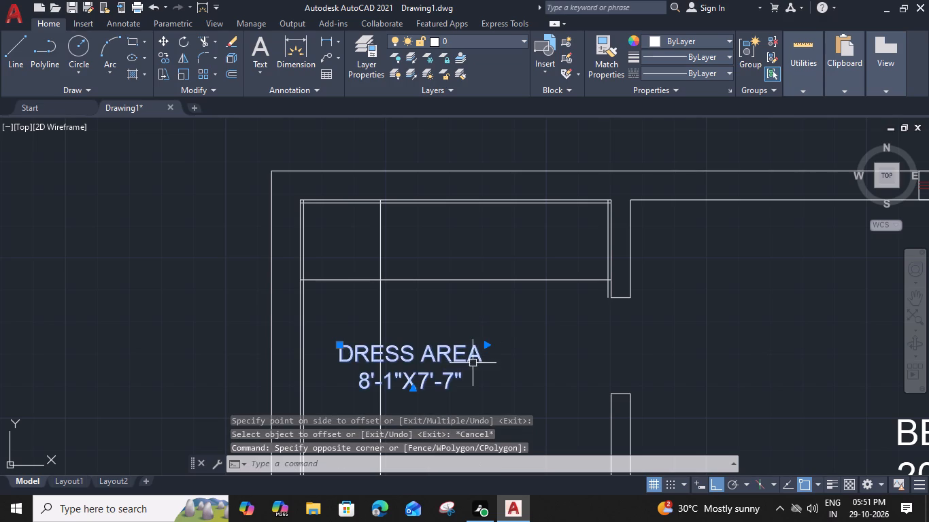
key(m)
key(space)
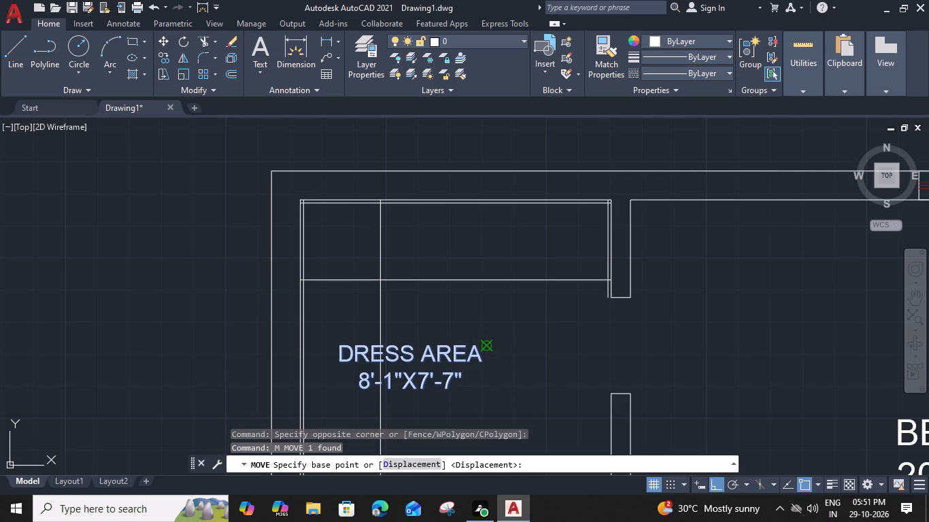
click(485, 348)
click(584, 353)
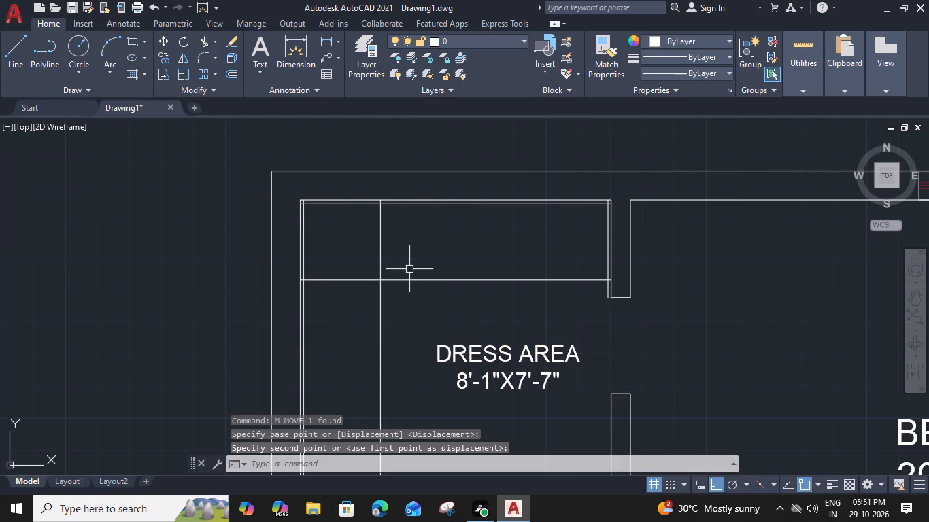
Trim the two 2' offset lines beyond their crossing to form the wardrobe's inner L corner.
text(TR)
key(space)
click(395, 247)
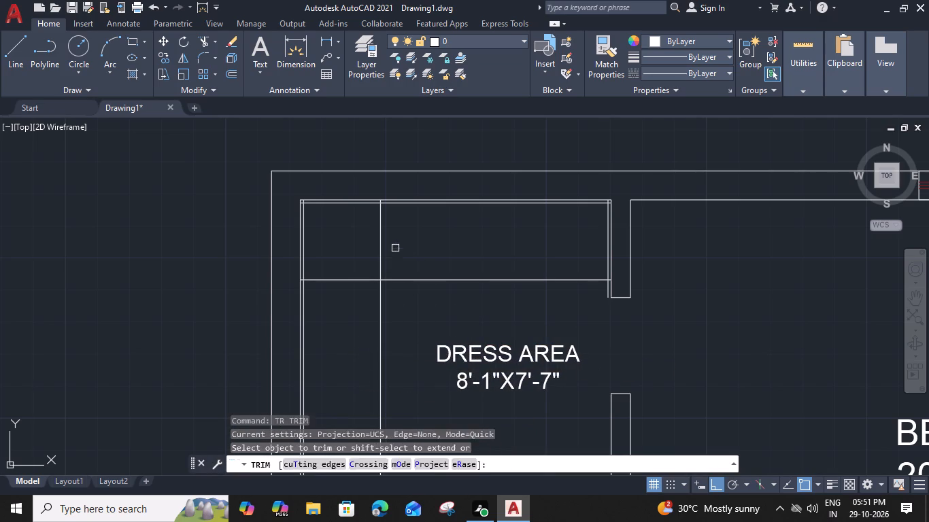
click(341, 298)
key(Escape)
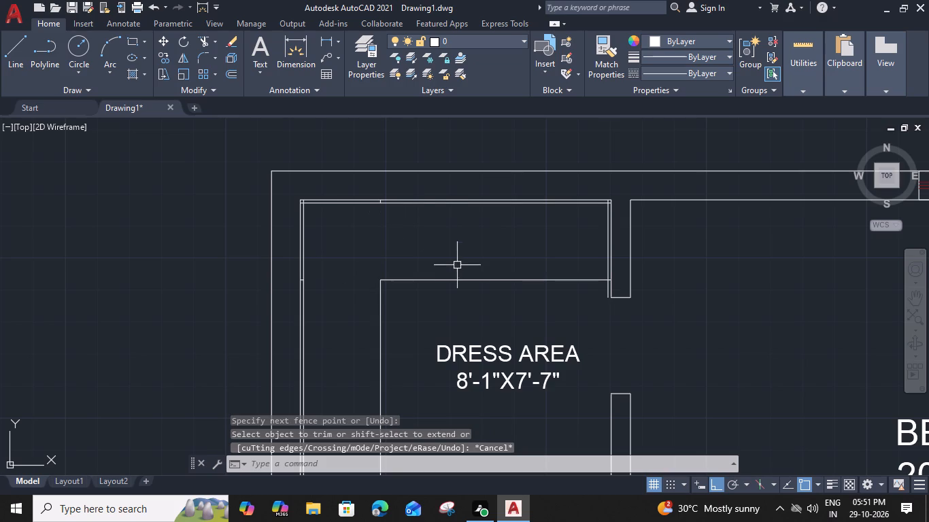
Offset the wardrobe's inner horizontal and vertical L lines 2" toward the room to give the front its thickness.
click(460, 281)
key(o)
key(space)
text(2)
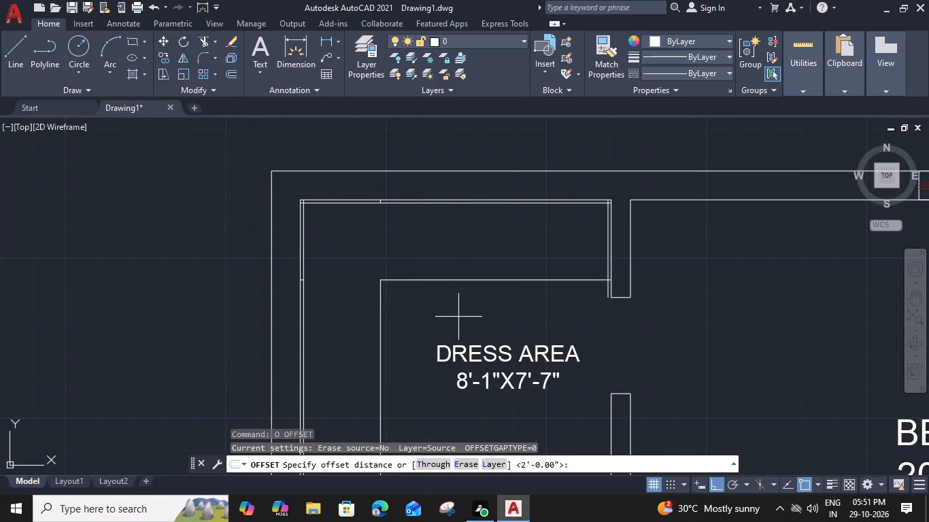
key(shift+quotedbl)
key(Return)
click(457, 321)
click(382, 302)
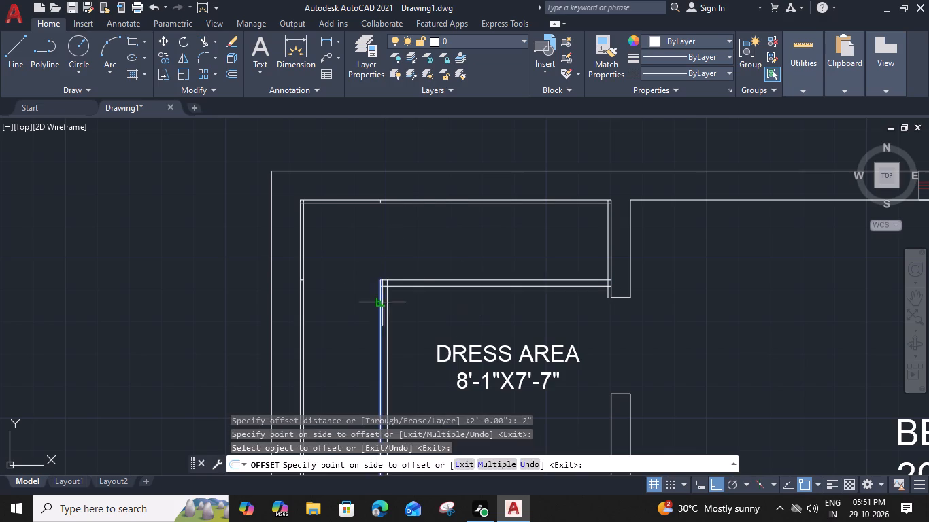
click(424, 307)
key(Escape)
Trim the overlaps at the wardrobe's northwest corner and inner L corner, plus the short stubs between the 1" insets and the walls.
text(TR)
key(space)
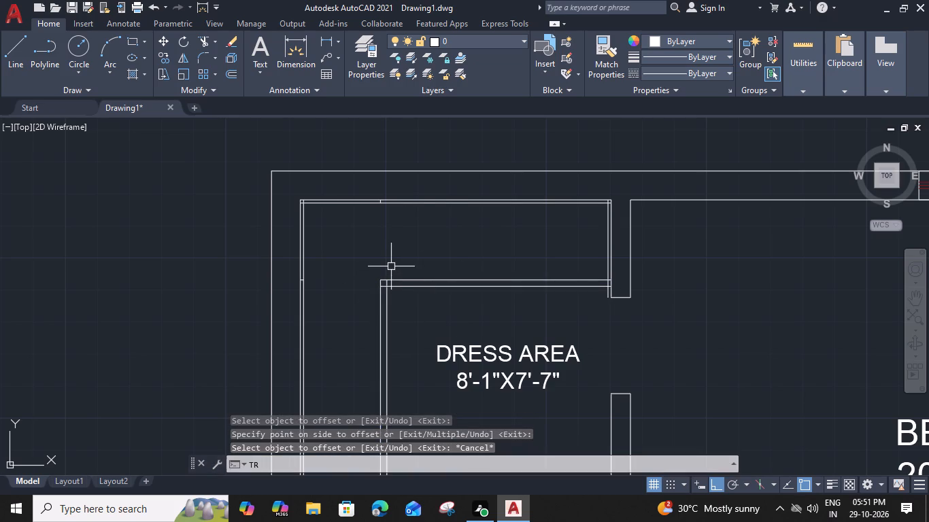
scroll(304, 191, up, 3)
click(302, 225)
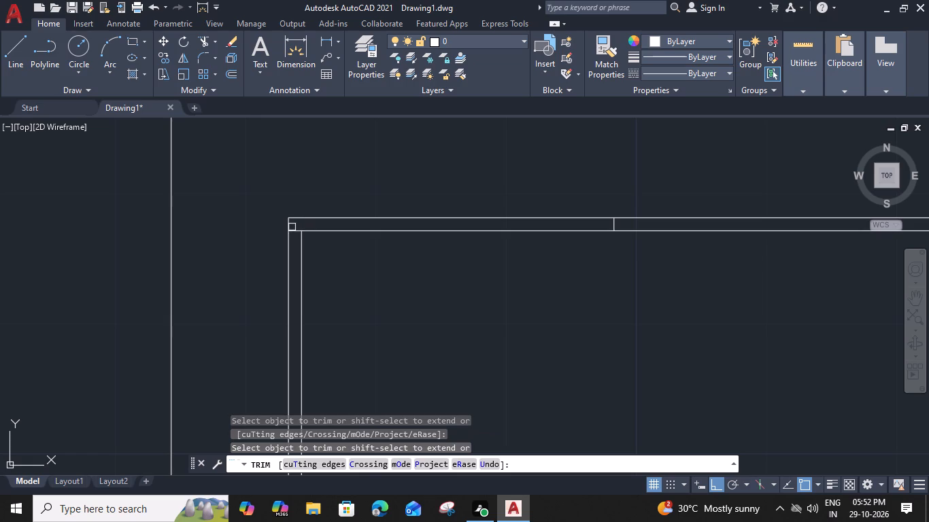
click(292, 230)
click(607, 226)
click(629, 227)
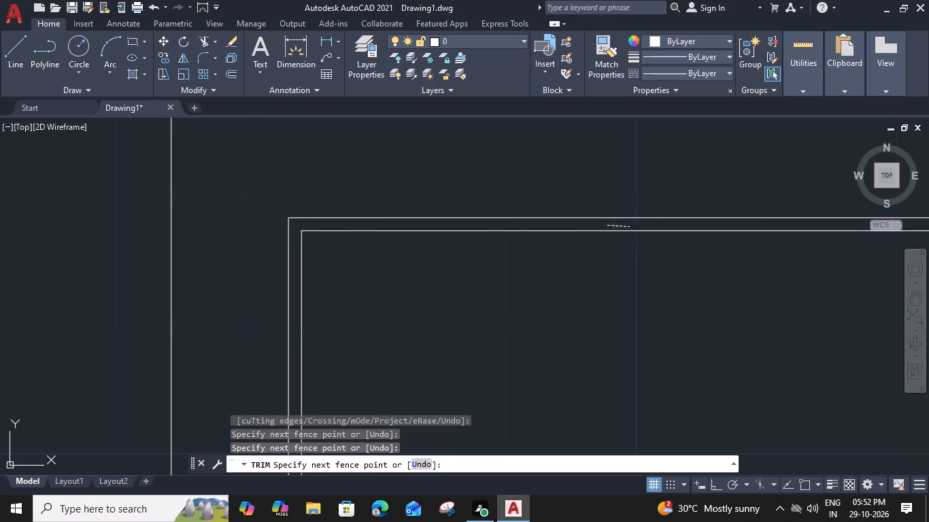
middle_drag(443, 291, 444, 186)
middle_drag(297, 300, 298, 186)
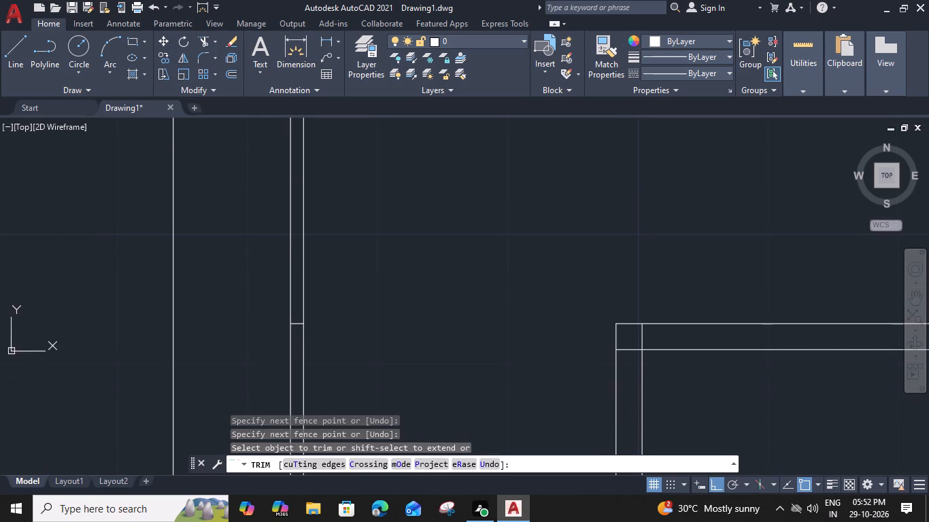
click(297, 326)
click(644, 333)
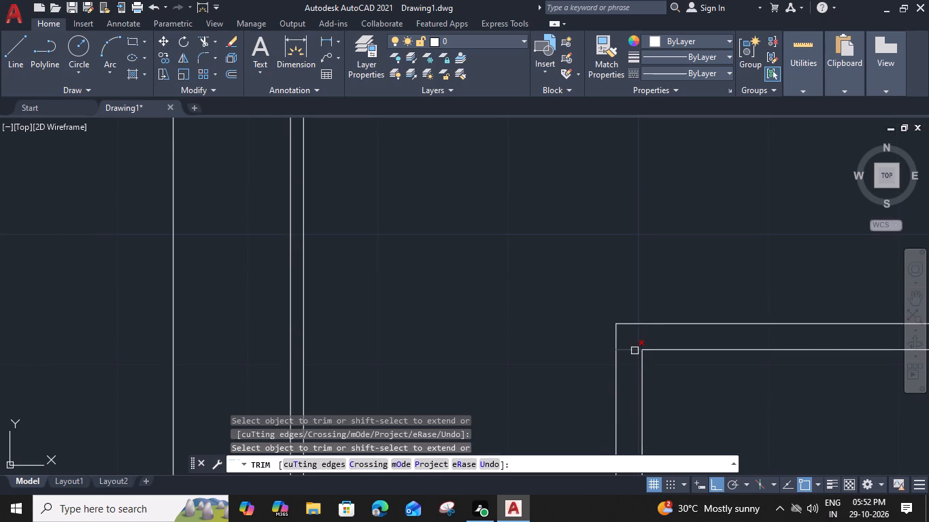
click(632, 351)
Trim the wardrobe's east end: the northeast corner overlap, front-line ends past the 1" inset, and the inset line below the front.
scroll(632, 351, down, 2)
middle_drag(691, 283, 214, 319)
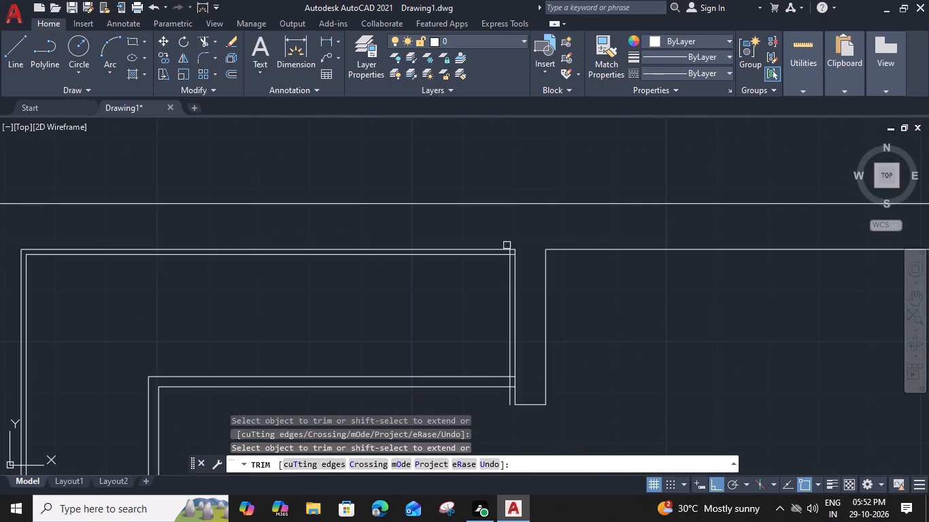
scroll(513, 239, up, 3)
click(515, 275)
click(519, 285)
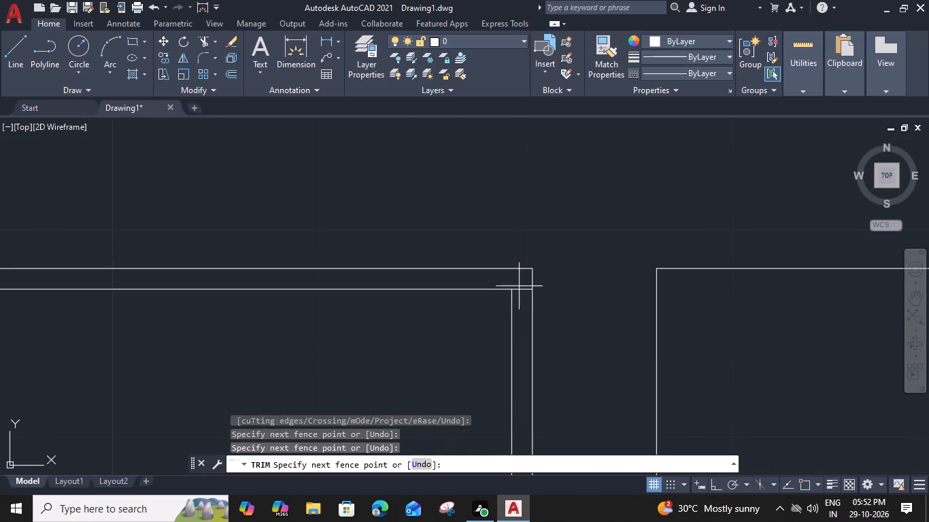
click(520, 310)
scroll(520, 310, down, 3)
scroll(518, 434, up, 3)
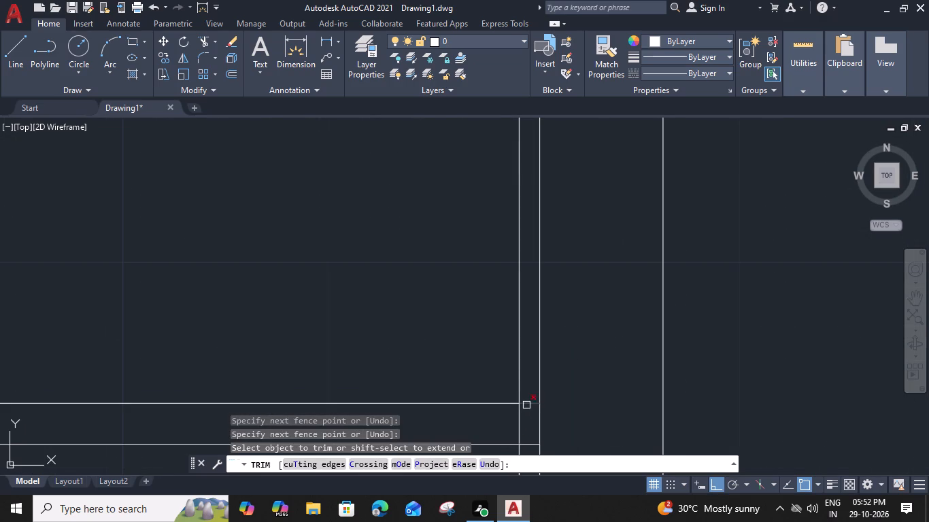
click(528, 400)
middle_drag(530, 428, 520, 300)
click(522, 341)
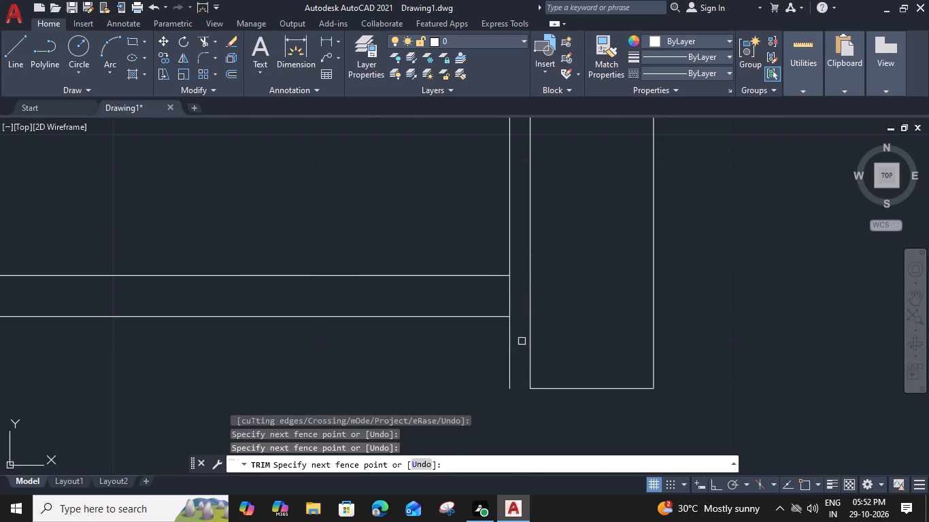
click(508, 334)
Trim the wardrobe's south end: front-line ends below the 1" inset, the inset line east of the front, and the southwest corner overlap.
scroll(508, 334, down, 3)
middle_drag(428, 356, 724, 237)
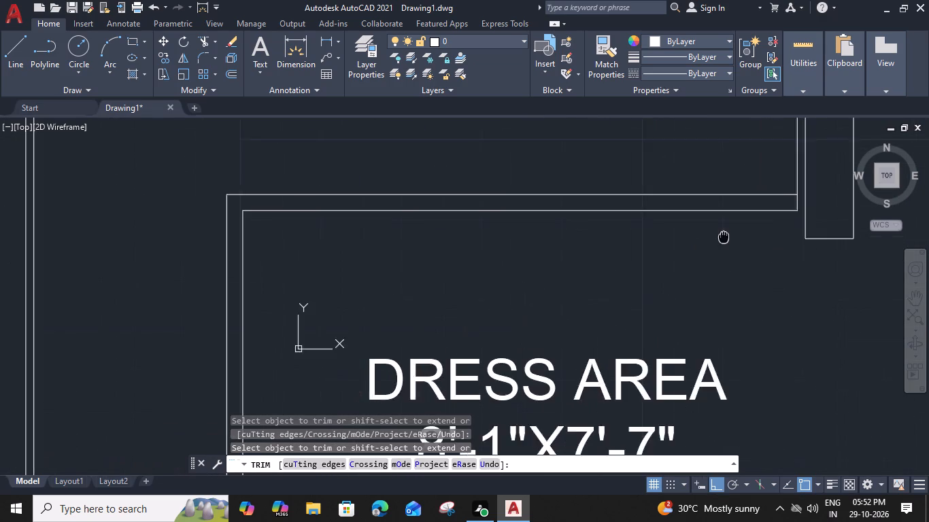
scroll(607, 265, down, 1)
middle_drag(504, 304, 541, 168)
middle_drag(490, 404, 495, 320)
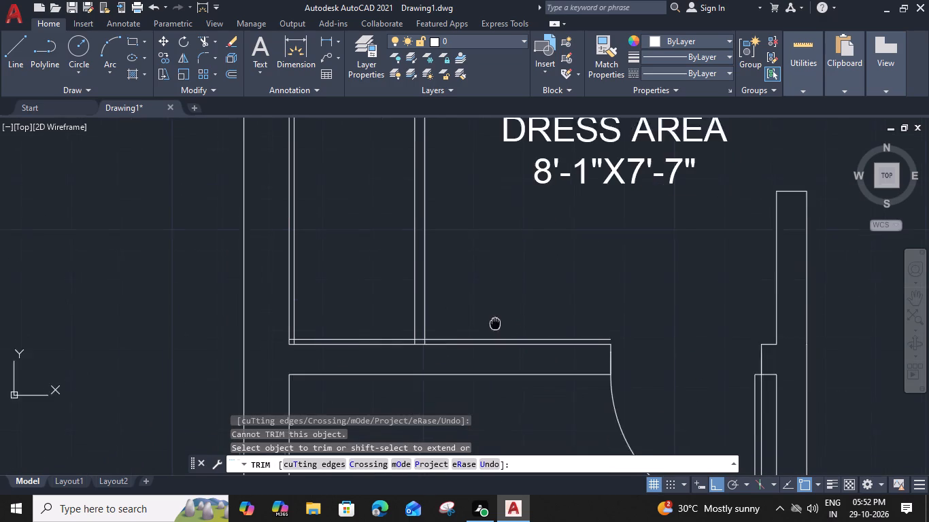
scroll(416, 334, up, 2)
click(410, 324)
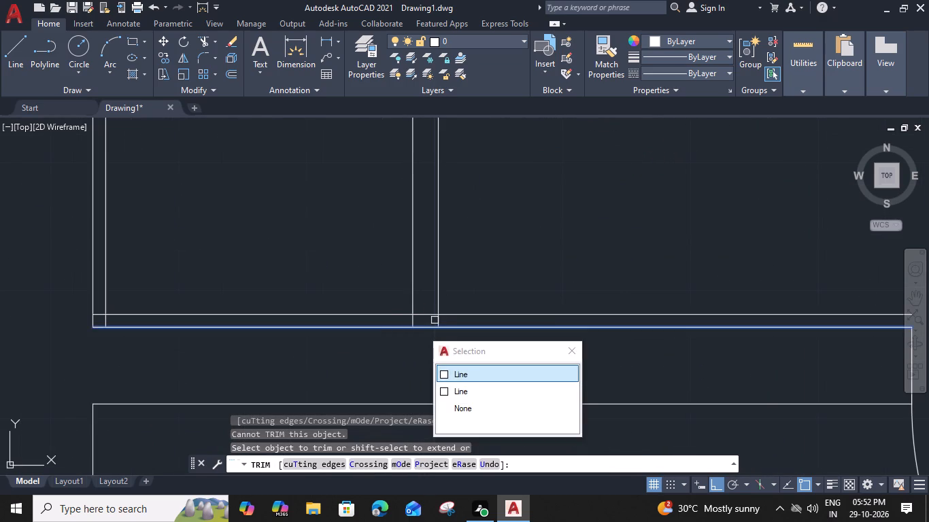
click(436, 320)
click(441, 321)
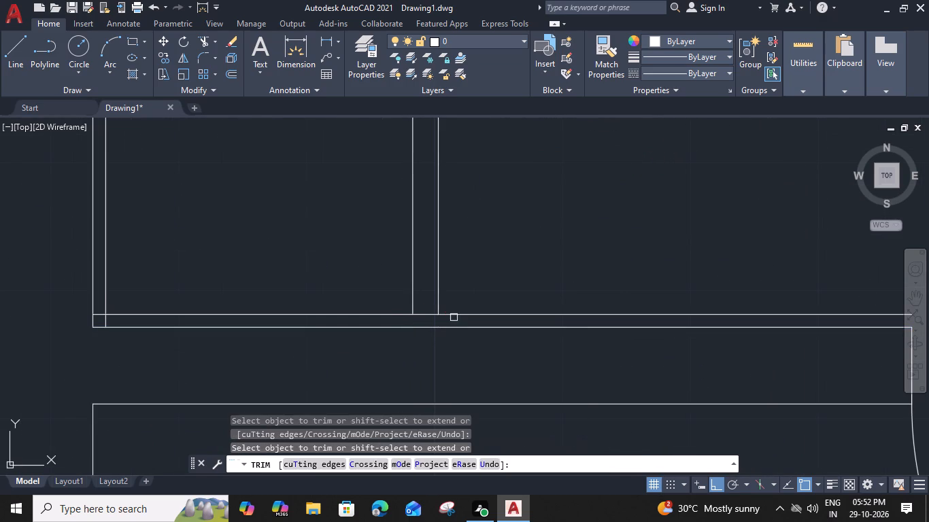
click(454, 316)
scroll(413, 344, down, 2)
scroll(310, 333, up, 4)
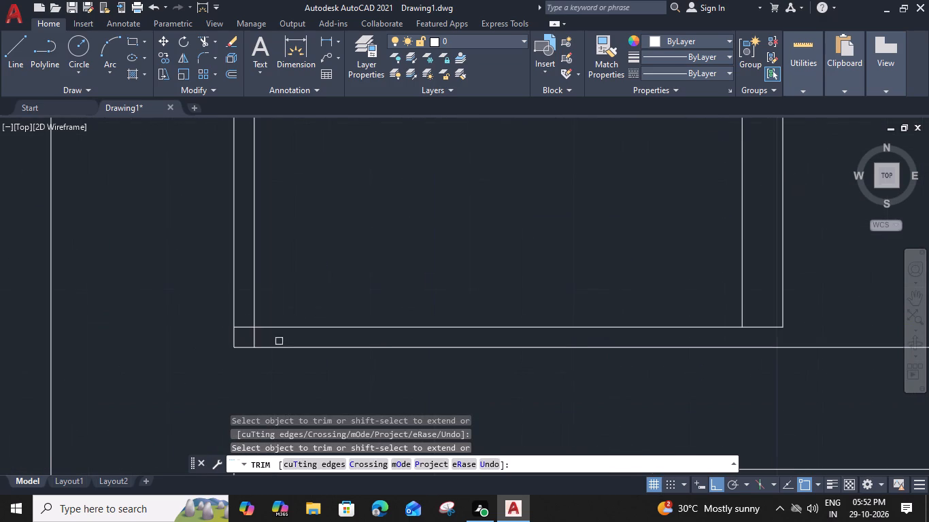
click(252, 337)
click(243, 331)
click(246, 316)
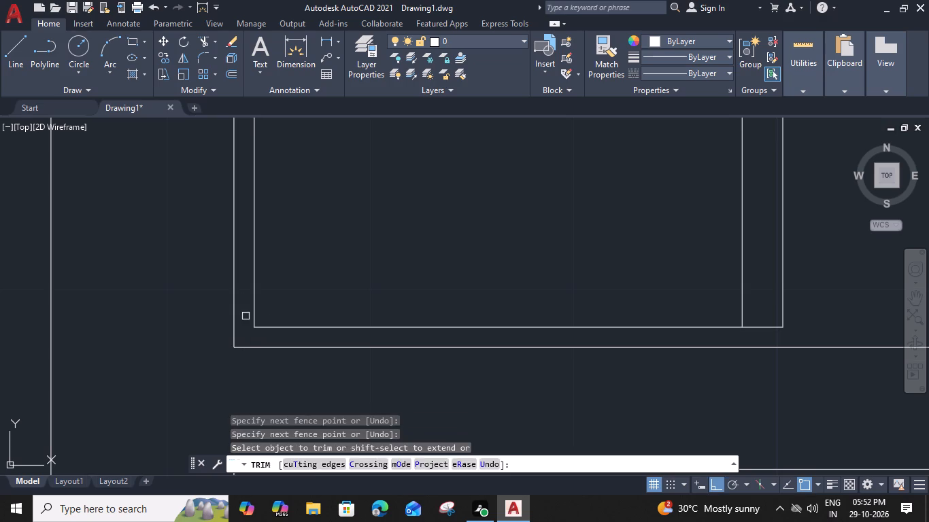
key(Escape)
Draw a vertical hanging-rod line from the midpoint of the wardrobe's south inset line up to its north inset line.
text(L)
key(space)
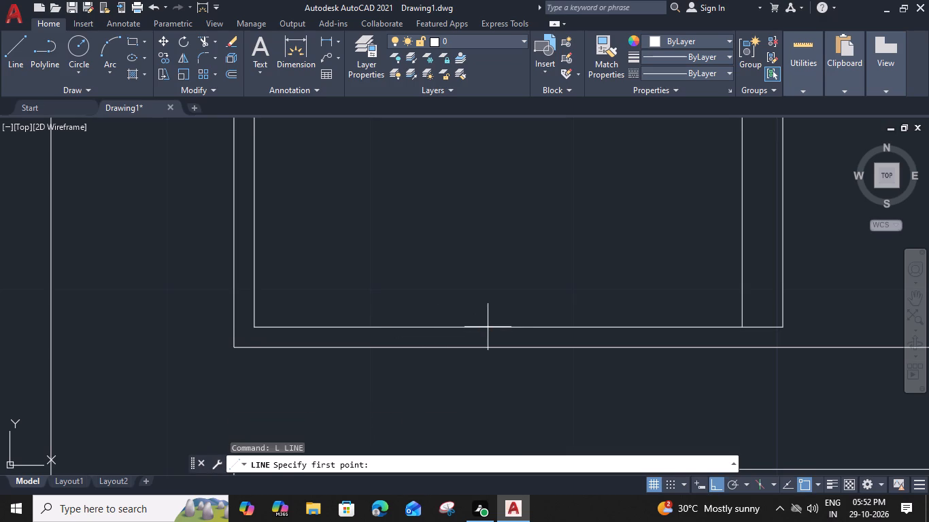
click(516, 329)
scroll(513, 321, down, 3)
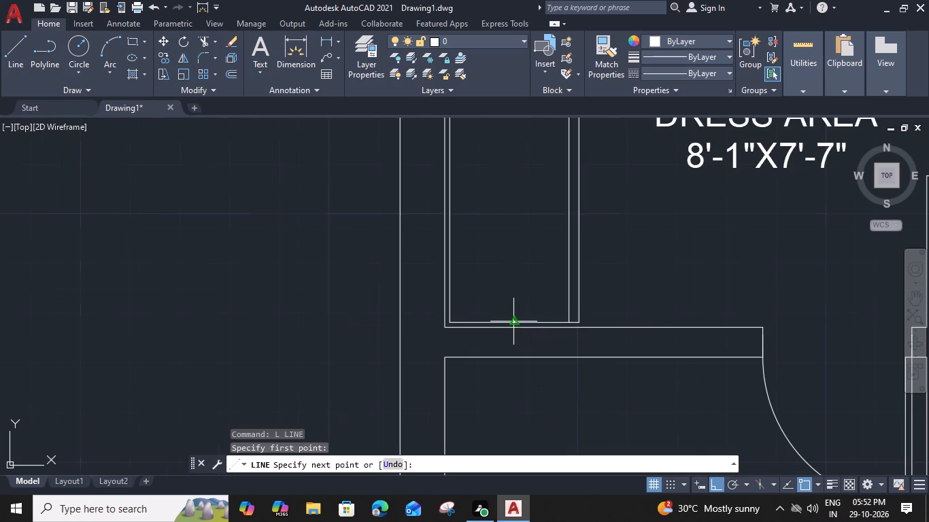
middle_drag(509, 197, 479, 397)
middle_drag(482, 250, 458, 365)
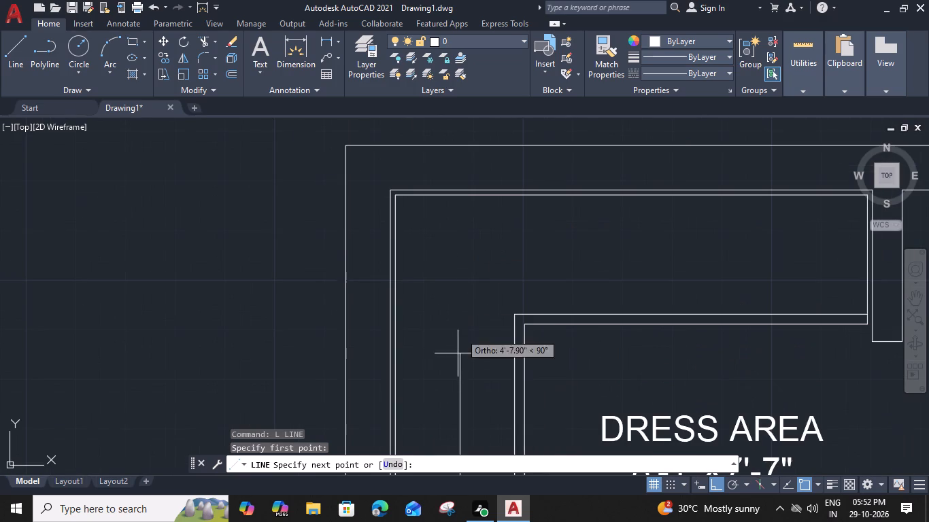
click(463, 193)
key(Escape)
Draw a horizontal hanging-rod line from the midpoint of the wardrobe's east inset line west to the vertical rod line.
text(L)
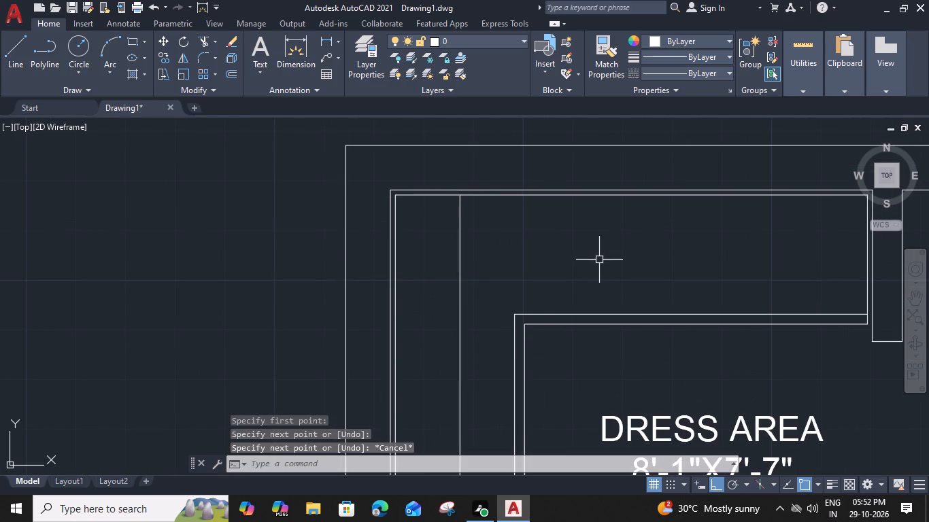
key(space)
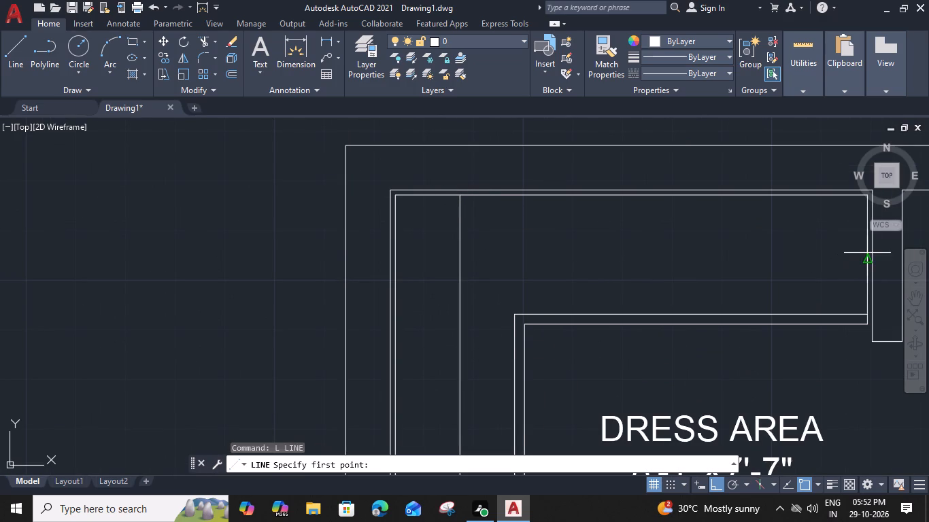
click(864, 257)
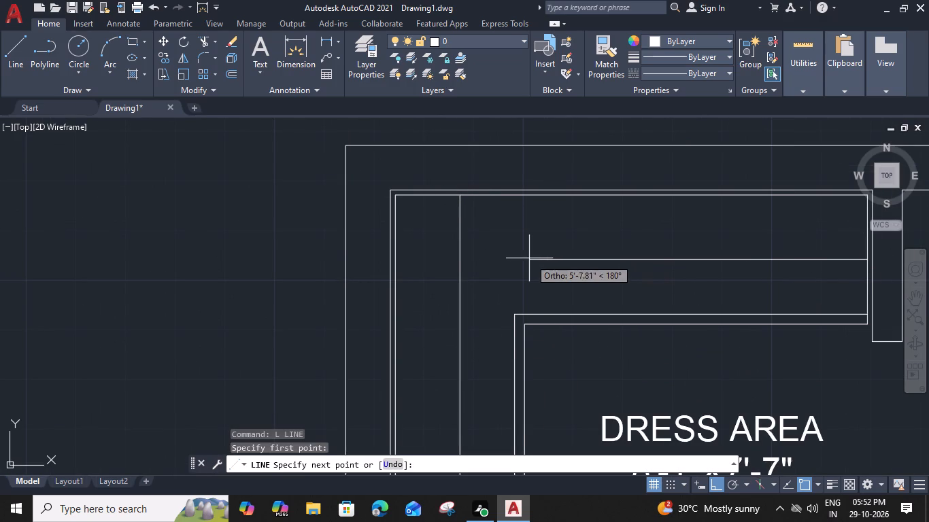
click(460, 258)
key(space)
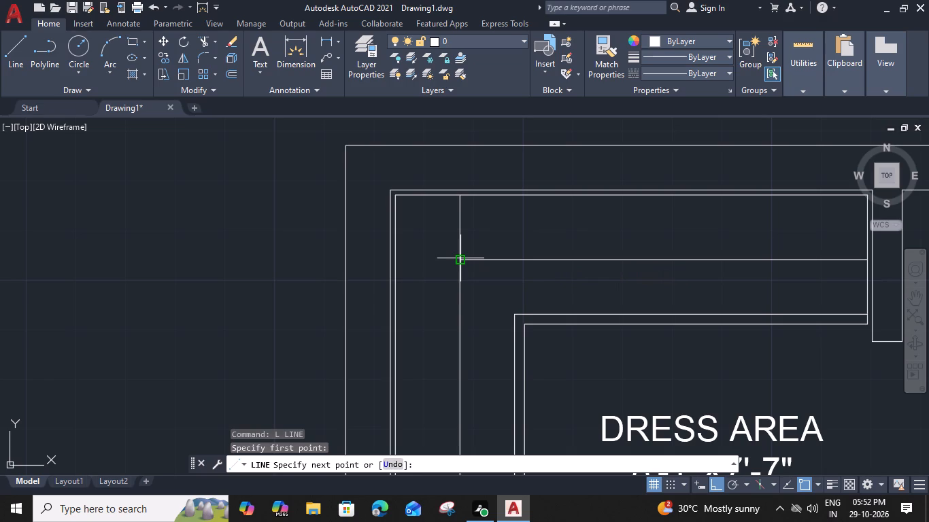
Draw two crossing diagonal hanger lines across the south end of the wardrobe's vertical leg, starting one at its southwest inner corner.
scroll(482, 349, down, 2)
middle_drag(482, 343, 479, 258)
scroll(459, 370, up, 3)
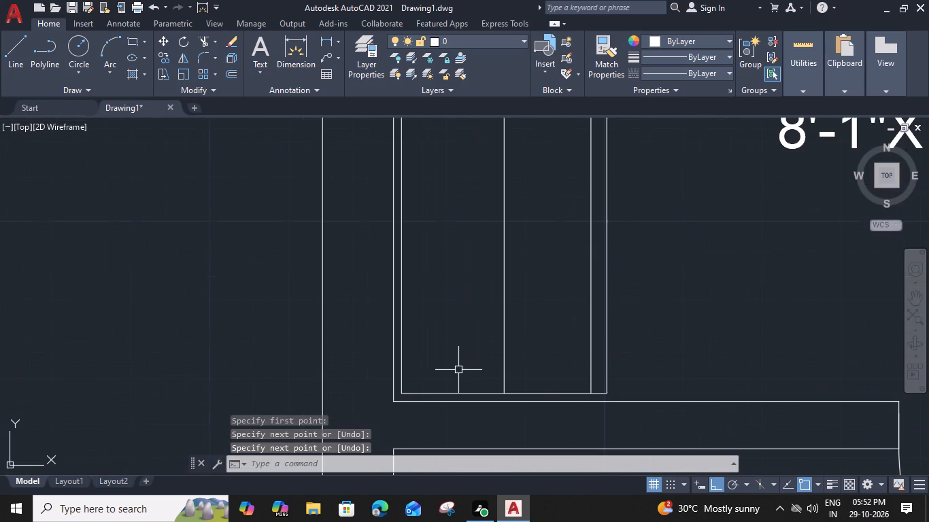
text(L)
key(space)
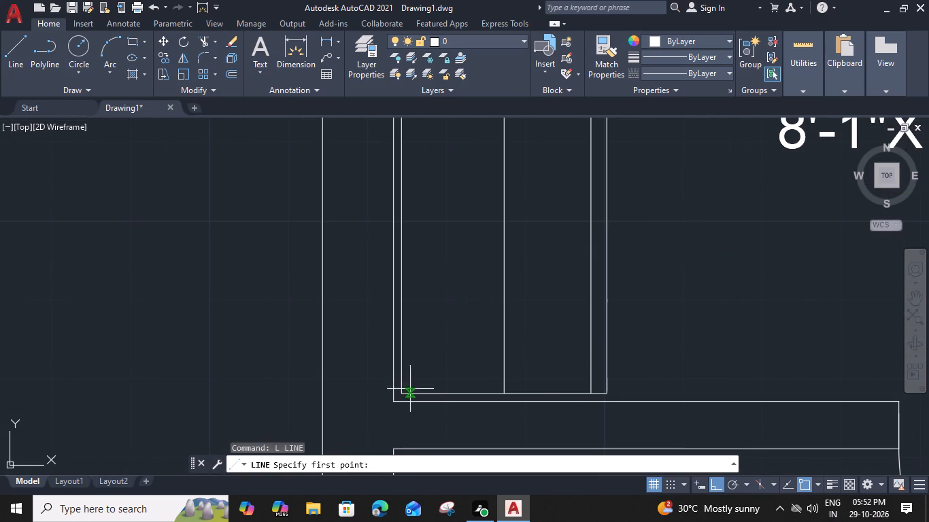
click(403, 390)
click(592, 313)
key(space)
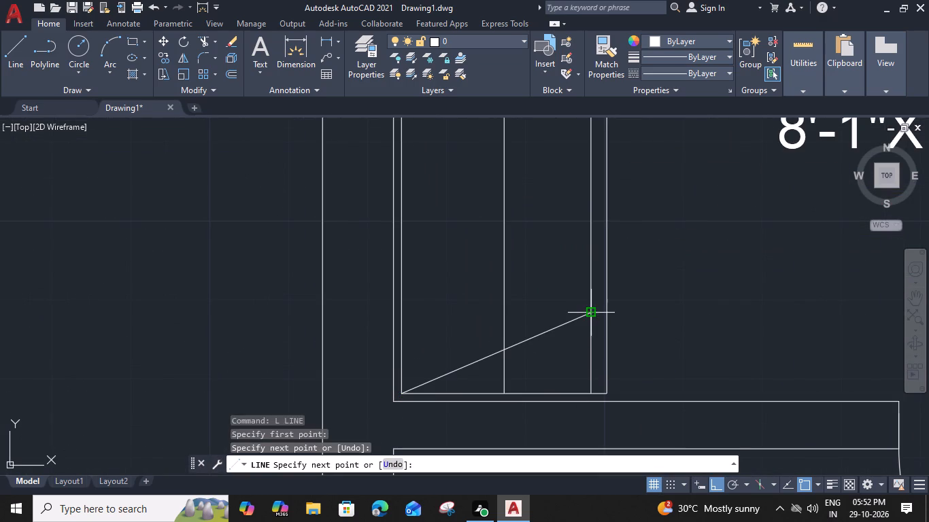
key(space)
click(591, 367)
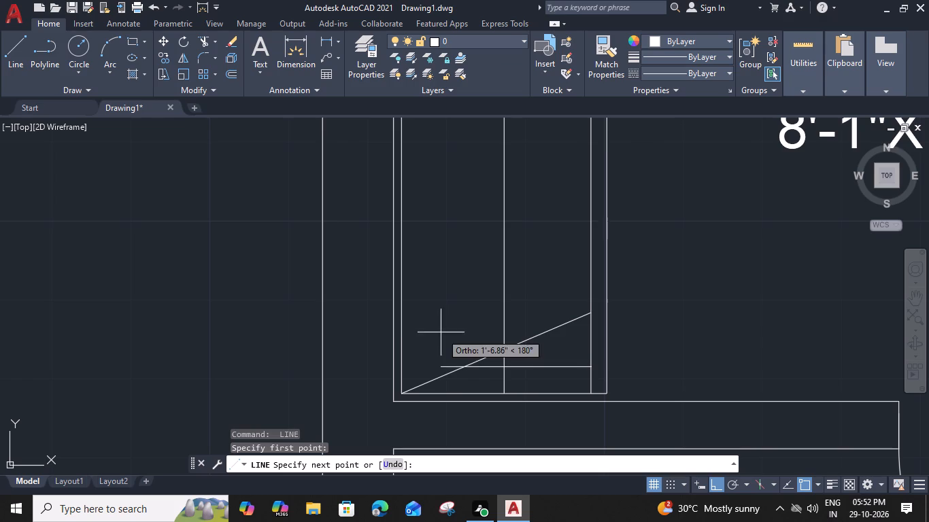
click(396, 340)
key(Escape)
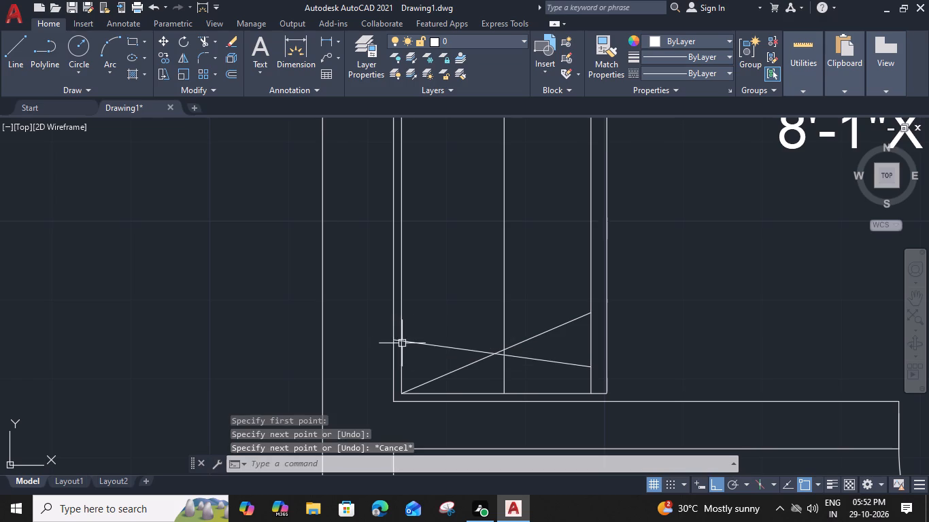
Trim the end of the second diagonal hanger line that extends past the west inset line.
key(t)
key(r)
key(space)
scroll(397, 334, up, 2)
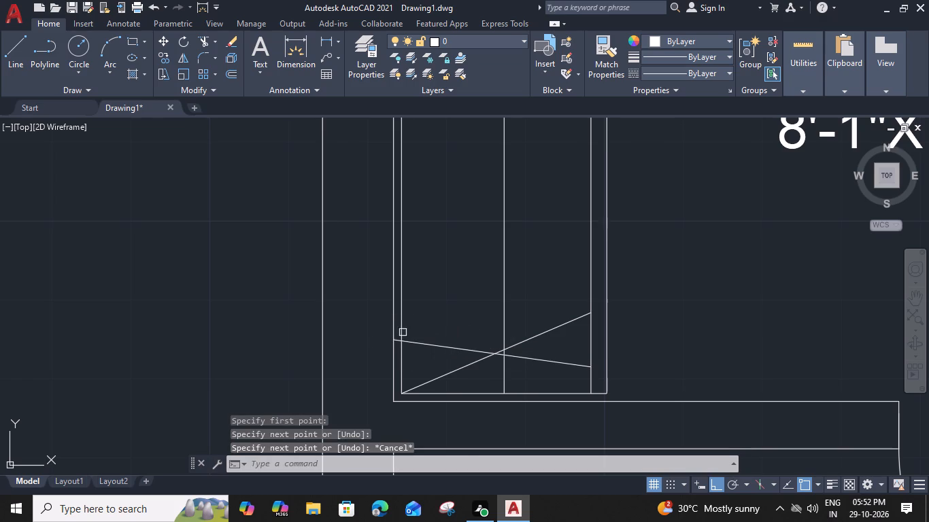
click(395, 343)
key(Escape)
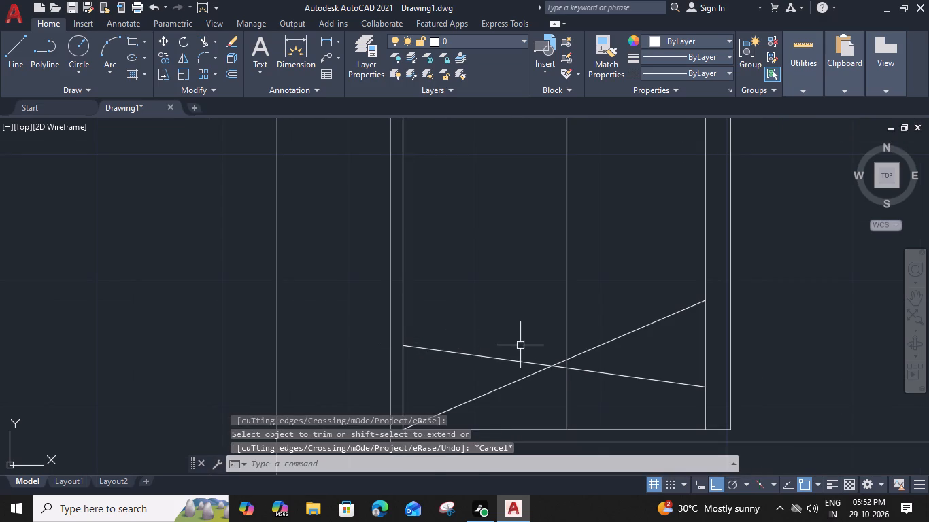
Copy the two crossing hanger lines repeatedly north from the southwest inner corner, filling the wardrobe's vertical leg up to the L's corner.
click(535, 345)
click(517, 395)
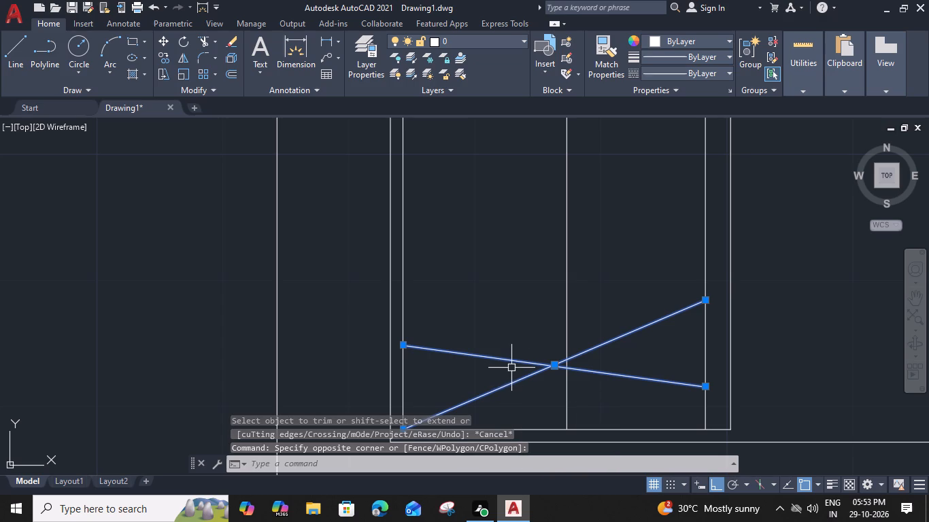
text(CO)
key(space)
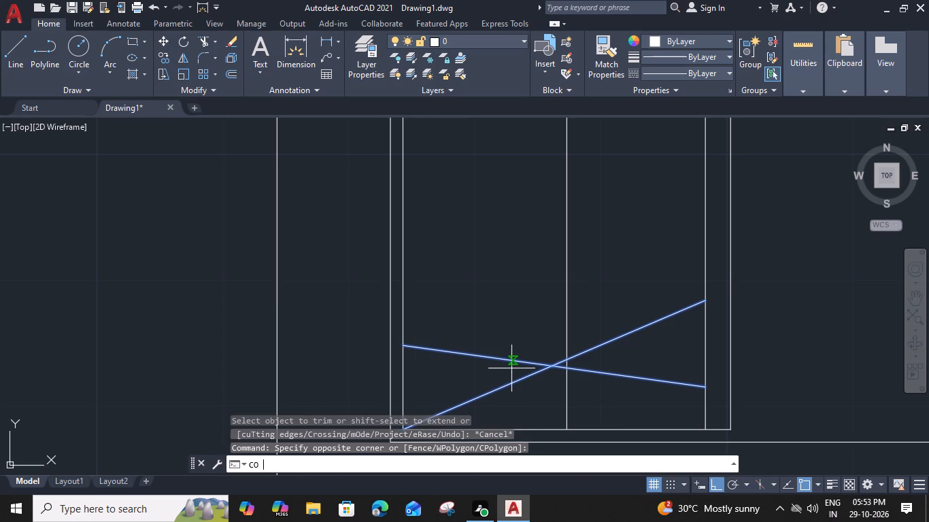
middle_drag(490, 370, 507, 304)
click(423, 363)
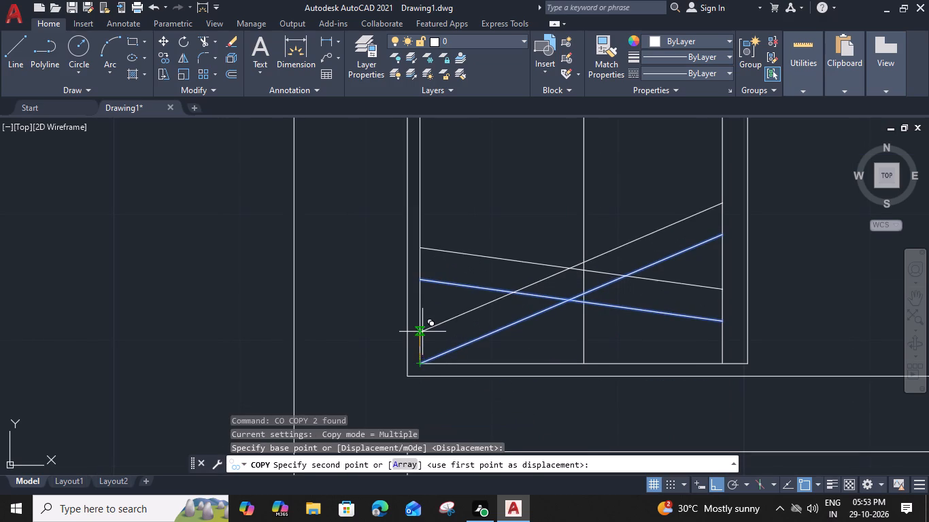
click(423, 328)
click(419, 279)
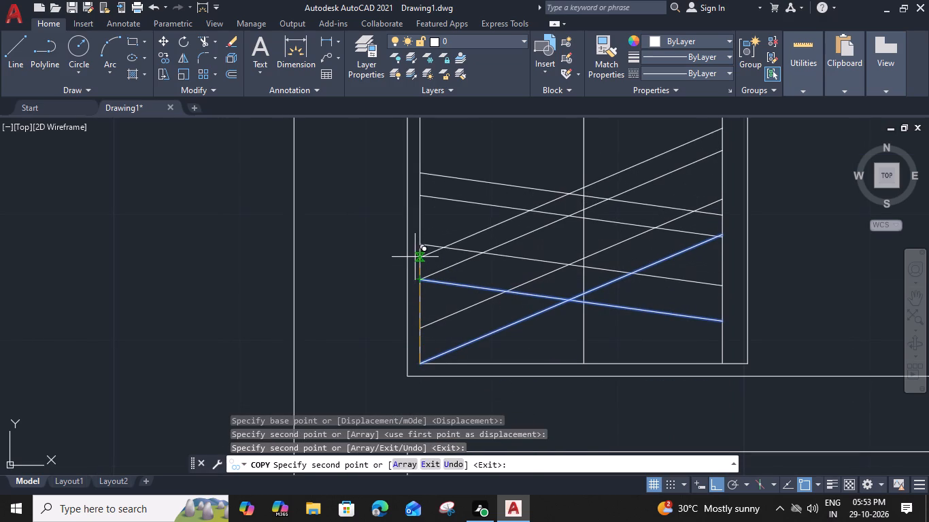
click(422, 243)
middle_drag(424, 245, 417, 321)
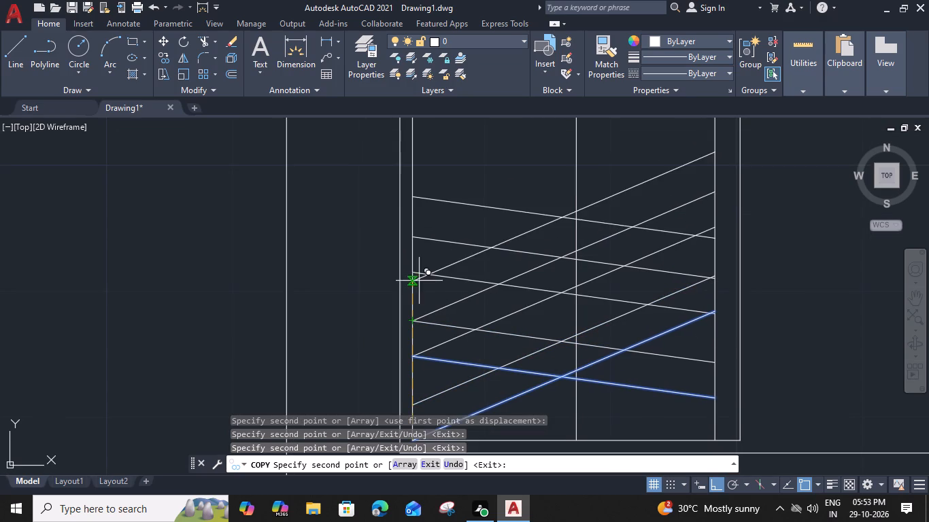
click(413, 272)
click(417, 240)
middle_drag(418, 229, 411, 294)
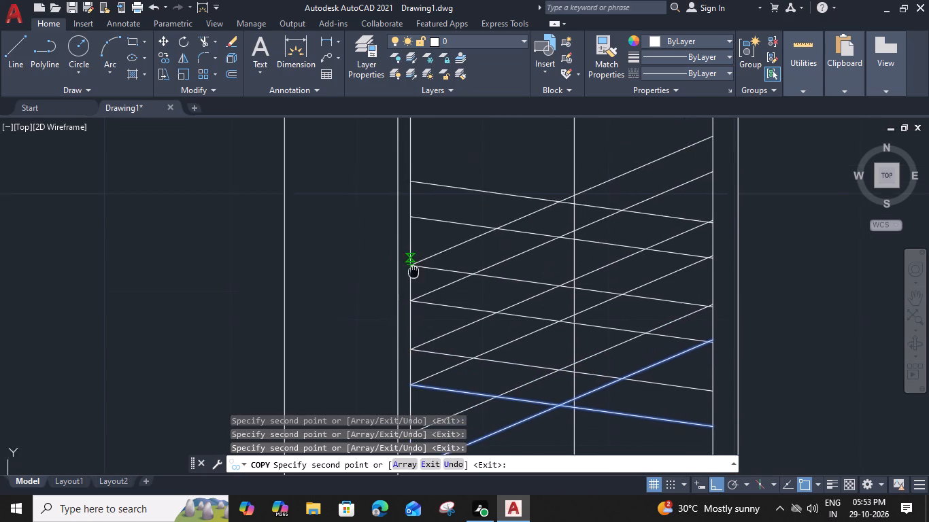
middle_drag(411, 294, 410, 328)
click(407, 285)
middle_drag(407, 275, 405, 331)
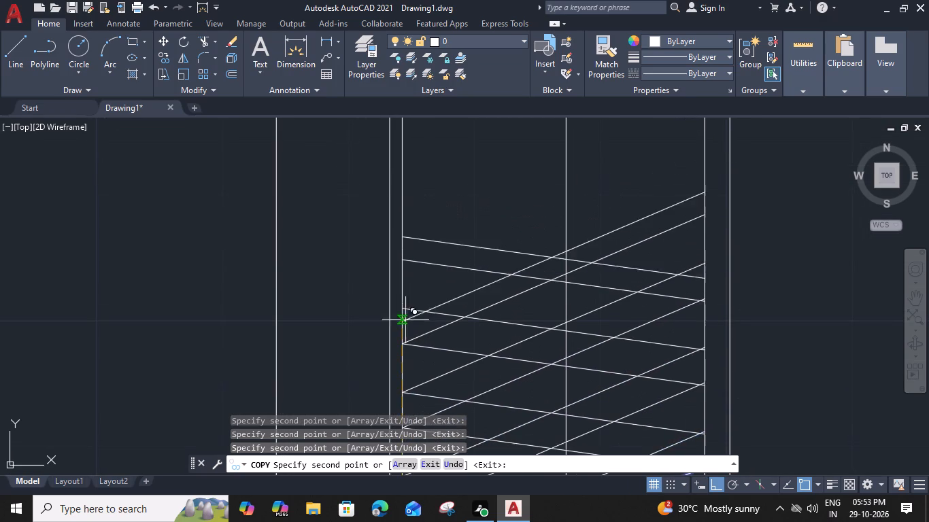
click(407, 311)
click(404, 263)
middle_drag(405, 270, 399, 345)
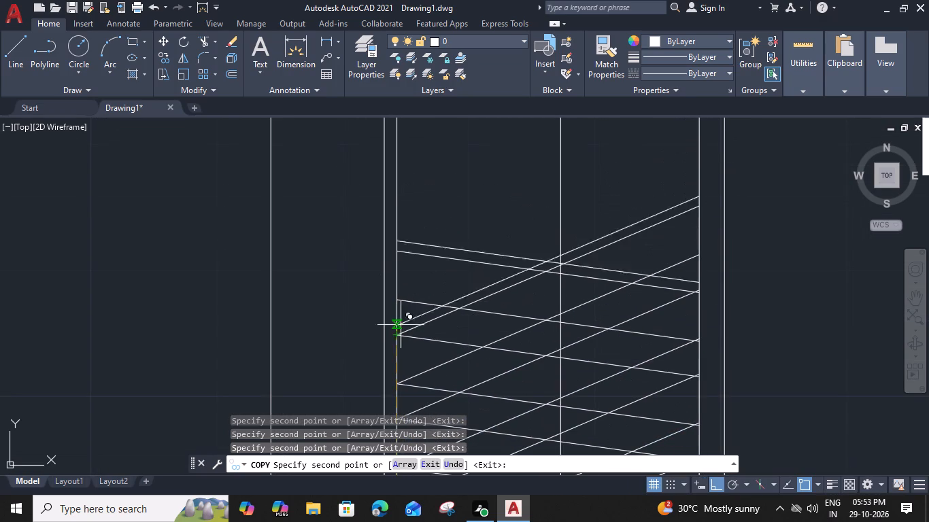
click(393, 301)
click(396, 256)
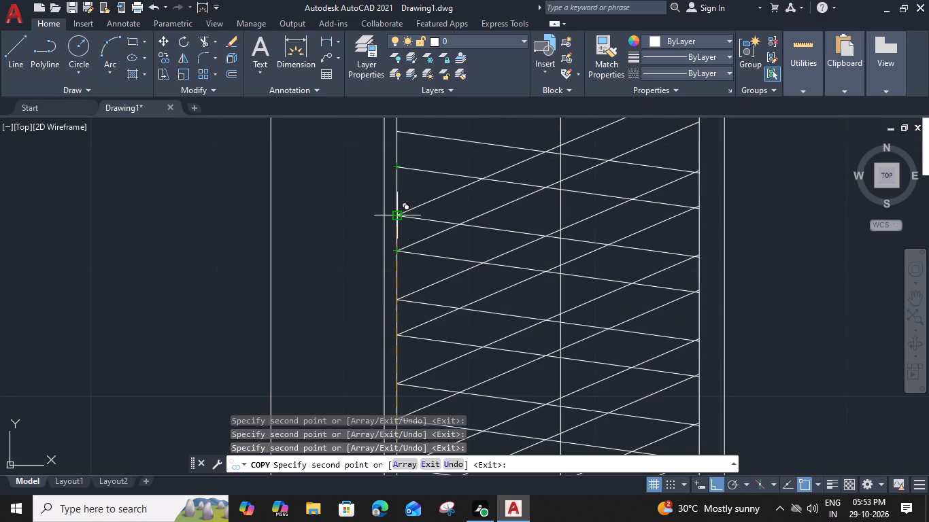
click(394, 216)
middle_drag(399, 194, 399, 281)
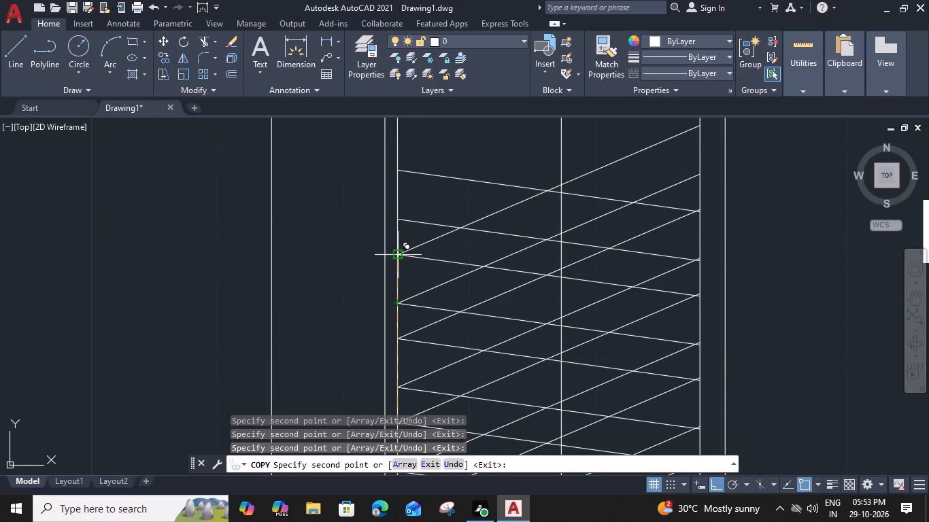
click(401, 254)
click(398, 218)
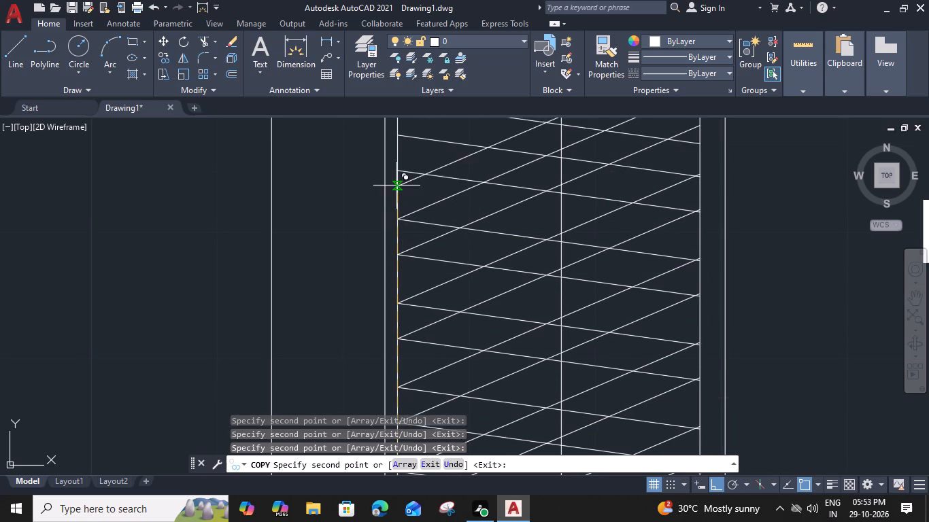
click(396, 173)
middle_drag(396, 180, 407, 336)
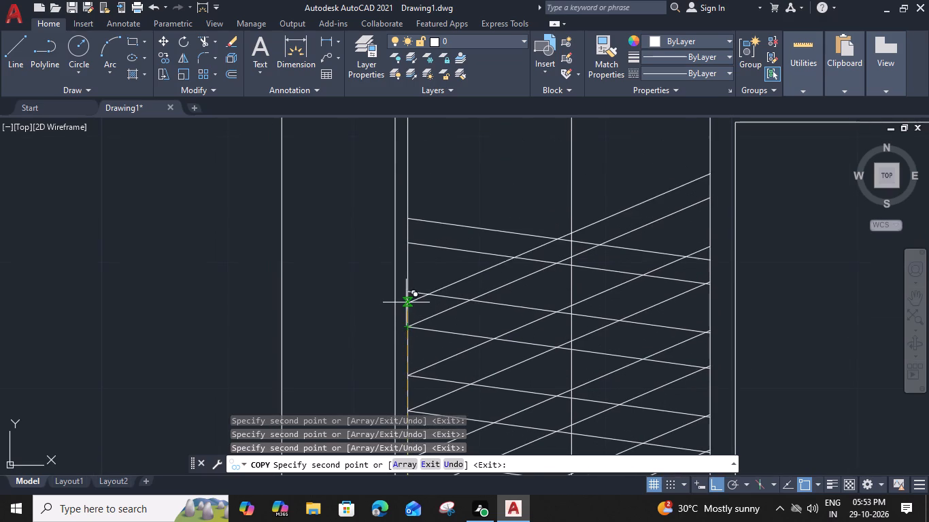
click(407, 294)
click(407, 245)
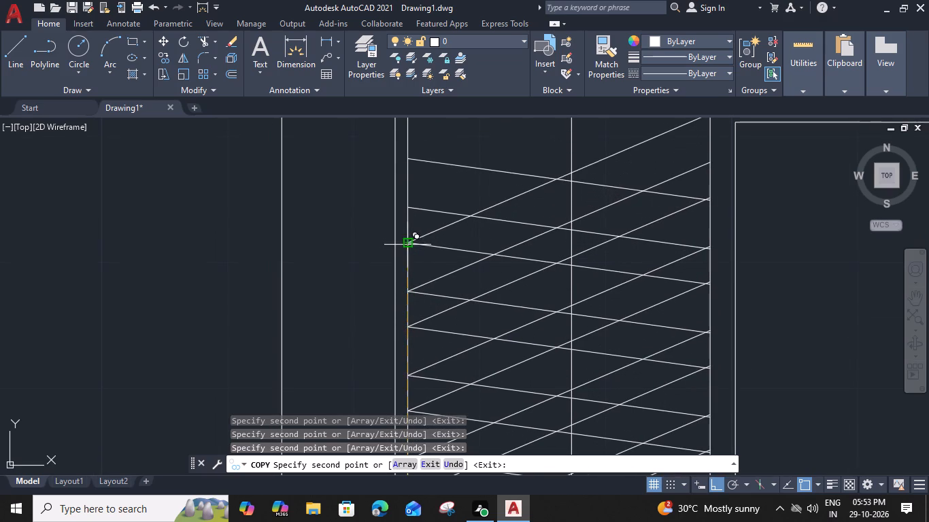
click(407, 209)
middle_drag(407, 213, 405, 348)
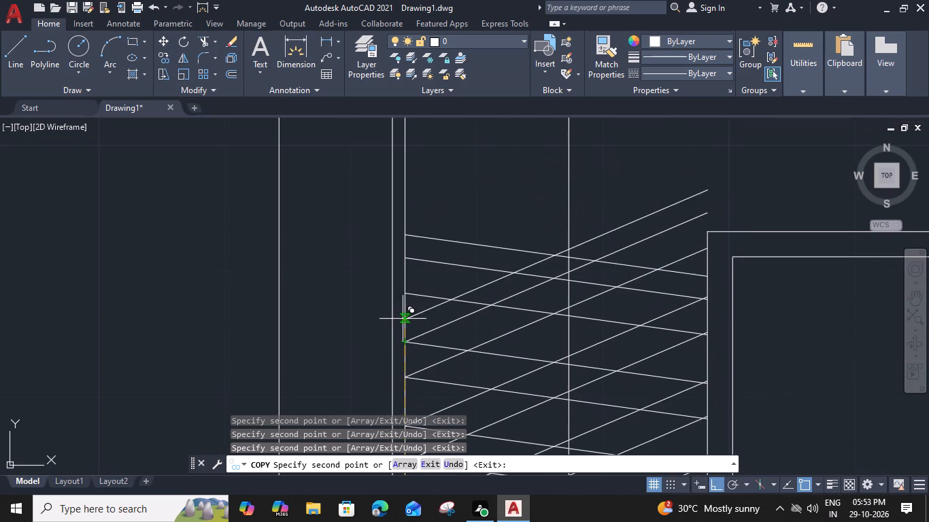
click(406, 297)
click(405, 258)
middle_drag(406, 269, 401, 350)
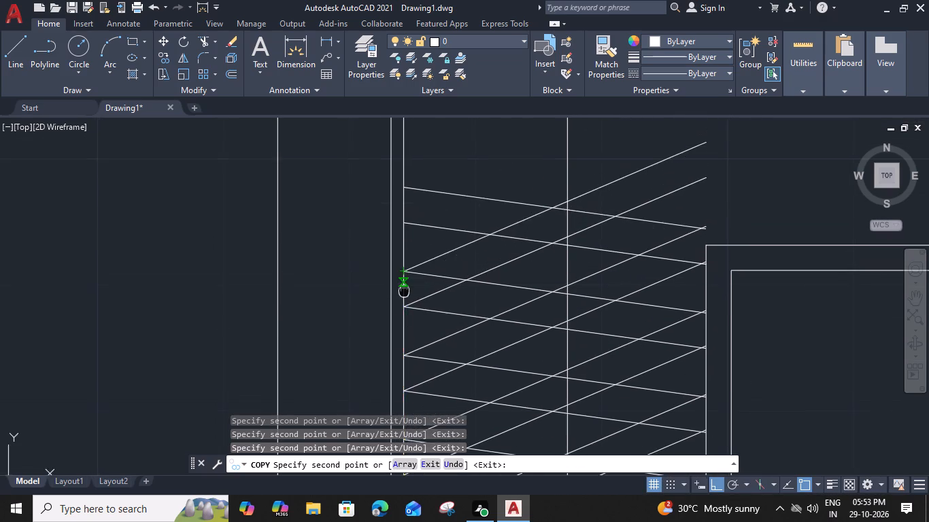
middle_drag(401, 350, 401, 358)
key(Escape)
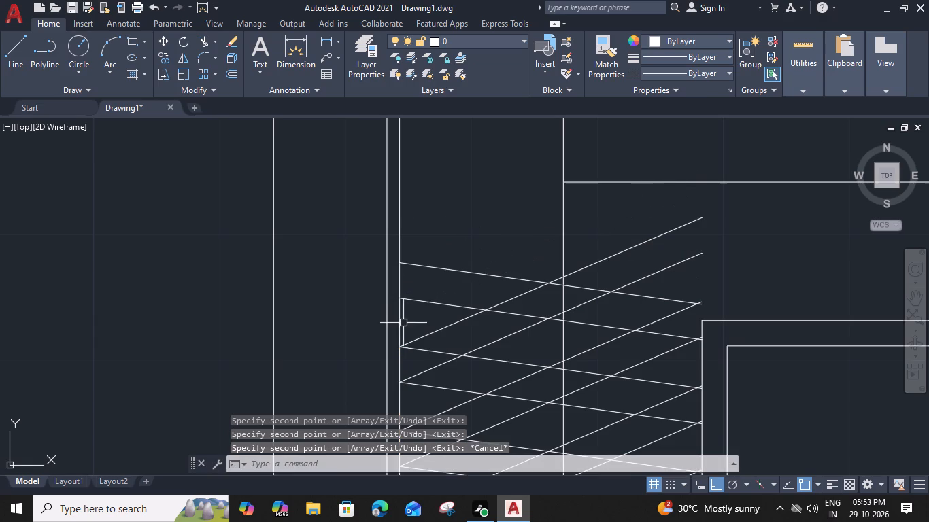
Draw two crossing diagonal hanger lines at the horizontal leg's east end, starting from its southeast and northeast inner corners.
scroll(573, 312, down, 2)
middle_drag(648, 312, 258, 306)
text(L)
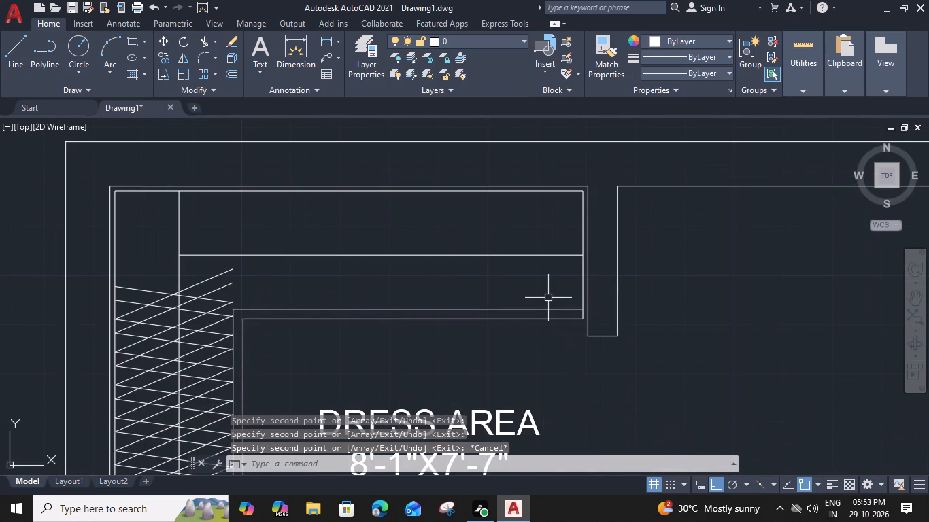
key(space)
scroll(554, 289, up, 3)
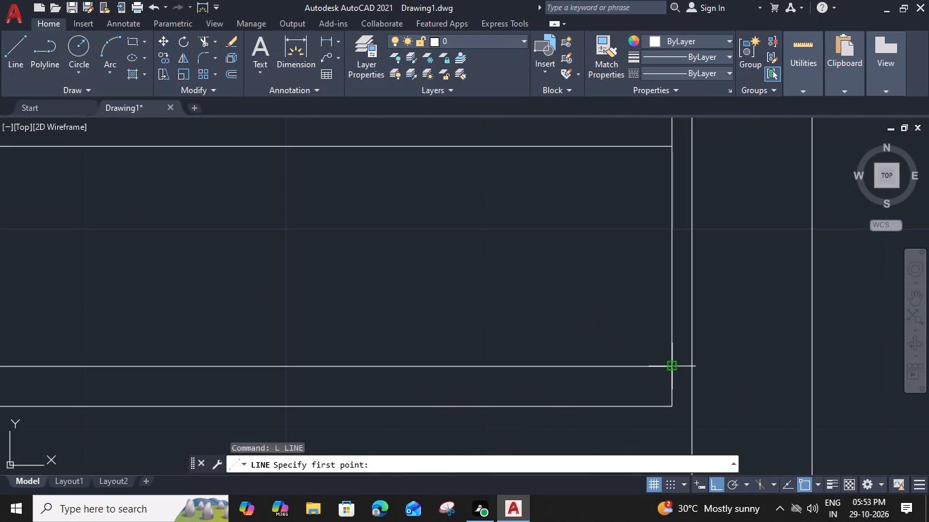
click(671, 366)
scroll(651, 338, down, 3)
click(609, 226)
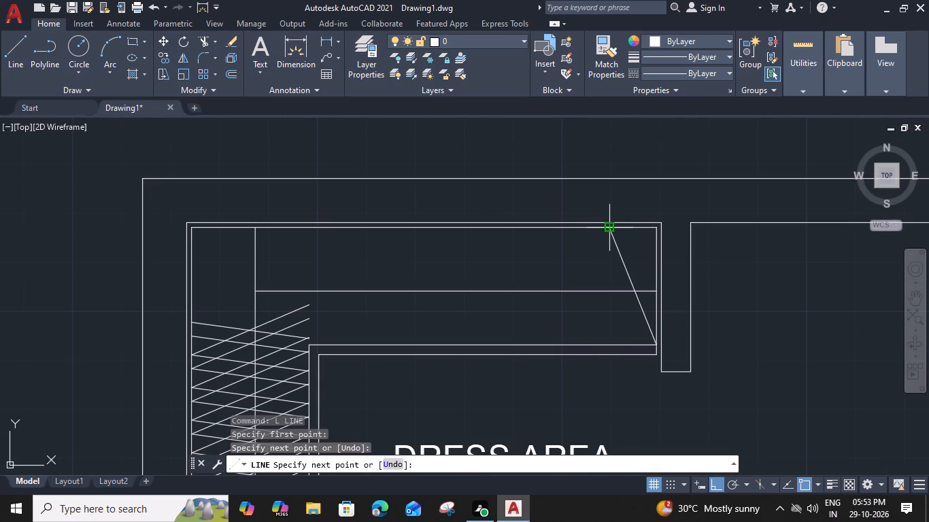
key(space)
key(space)
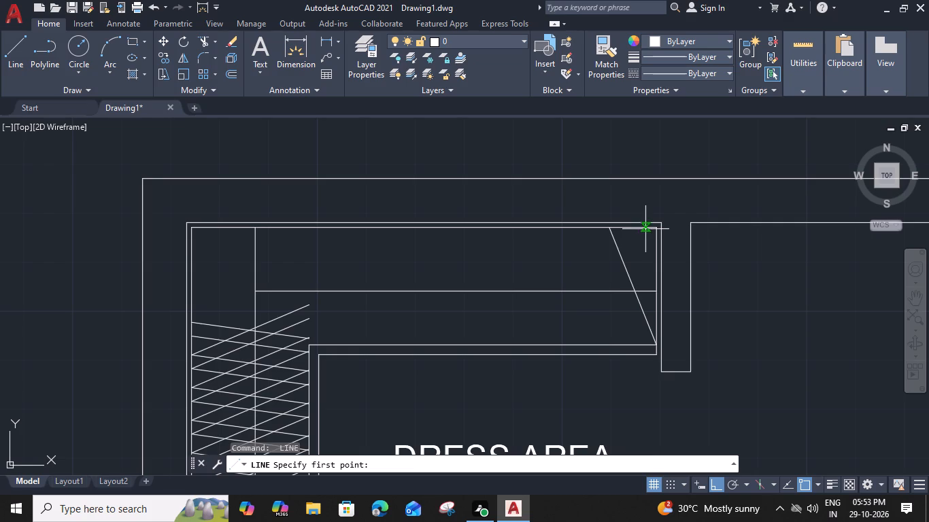
click(654, 228)
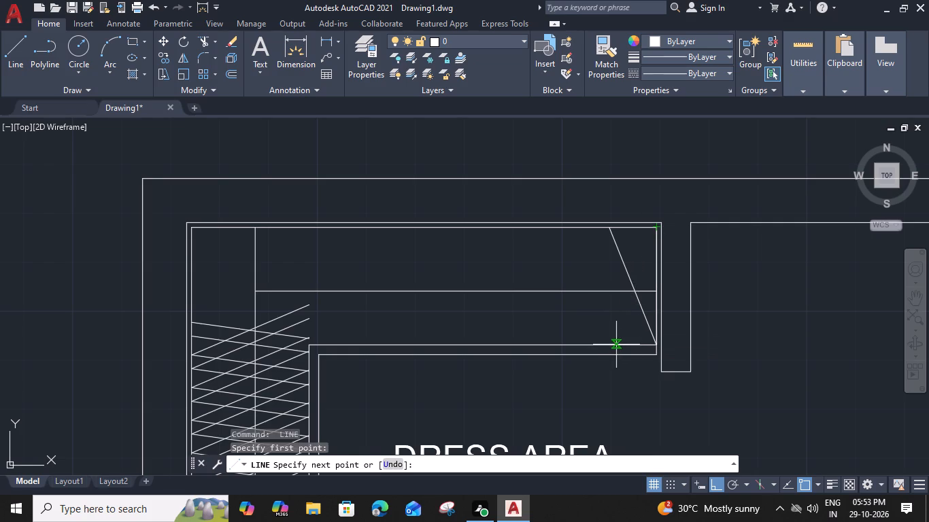
click(616, 345)
key(space)
Copy the two crossing hanger lines repeatedly west from the northeast inner corner, filling the wardrobe's horizontal leg up to the L's corner.
click(645, 273)
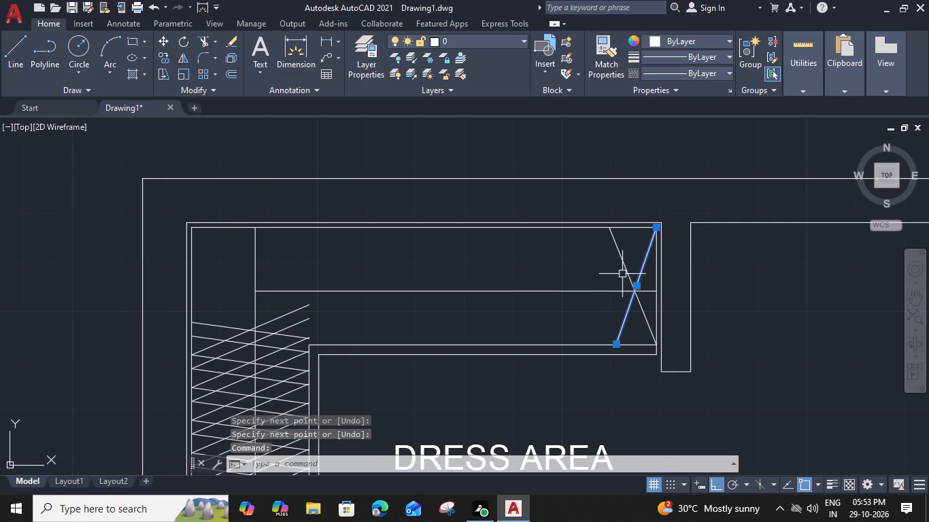
key(Escape)
click(646, 276)
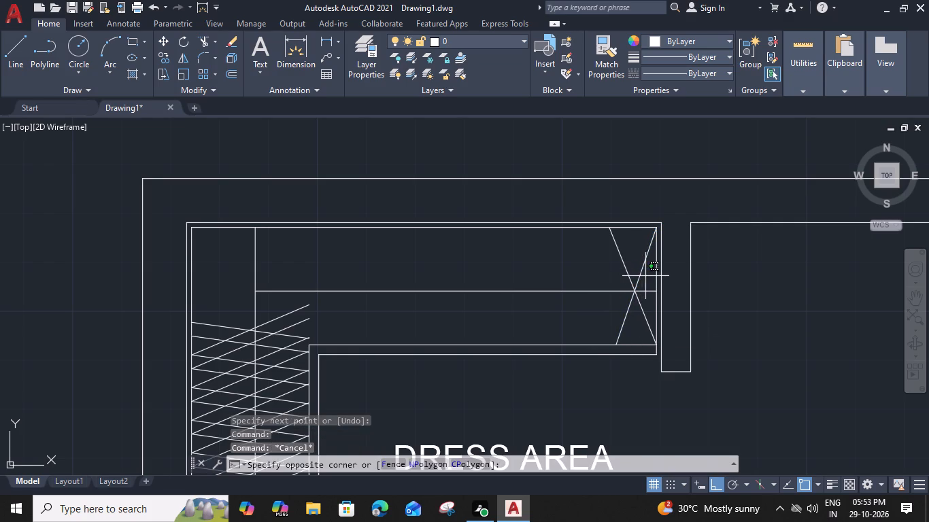
click(613, 278)
text(CO)
key(space)
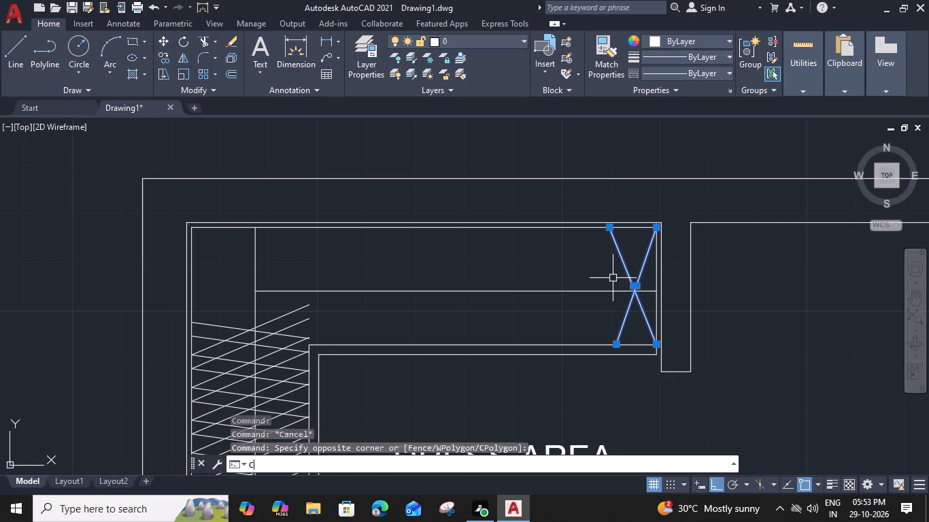
scroll(674, 230, up, 2)
click(628, 228)
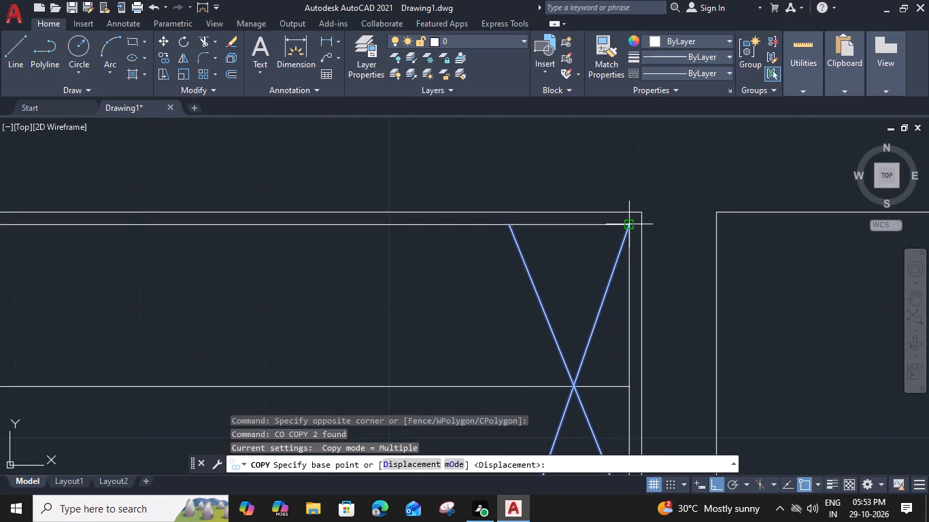
click(583, 225)
click(507, 225)
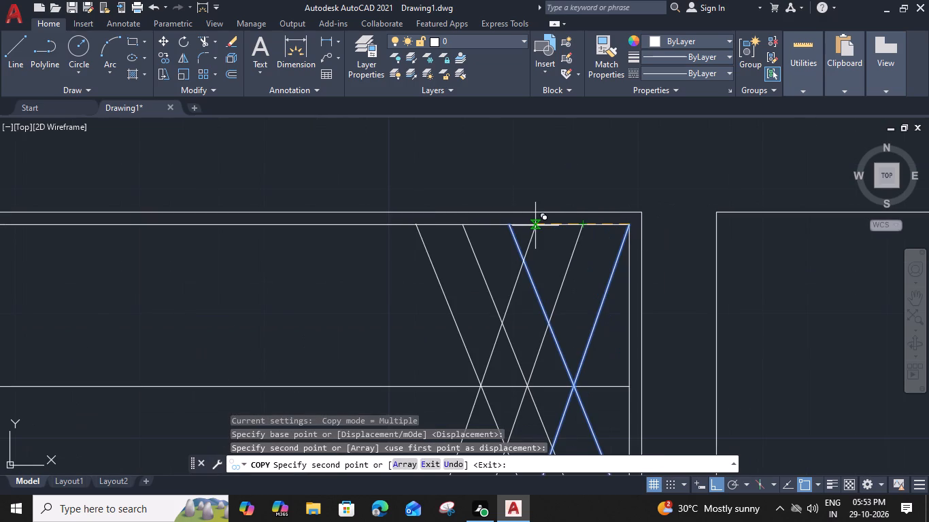
click(461, 226)
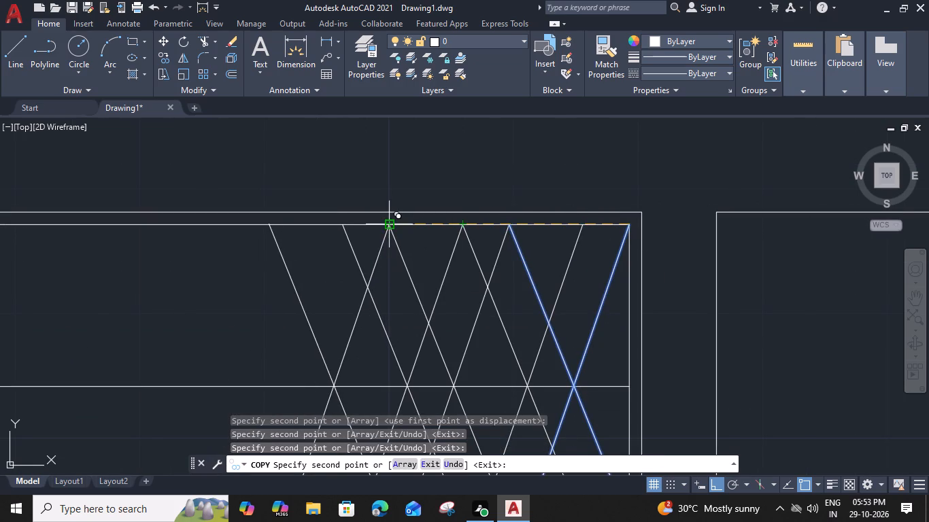
click(388, 221)
middle_drag(383, 225, 514, 226)
click(471, 228)
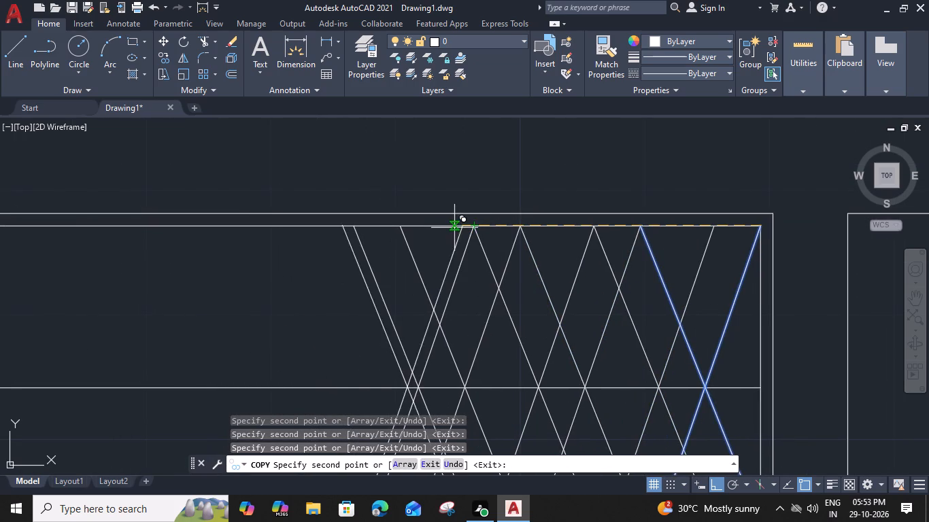
click(402, 227)
middle_drag(422, 238, 563, 237)
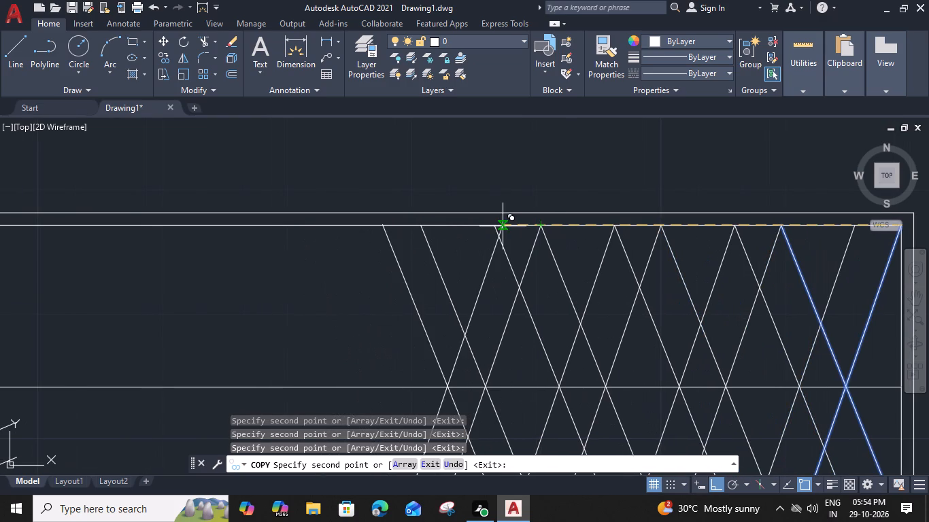
click(494, 225)
click(424, 230)
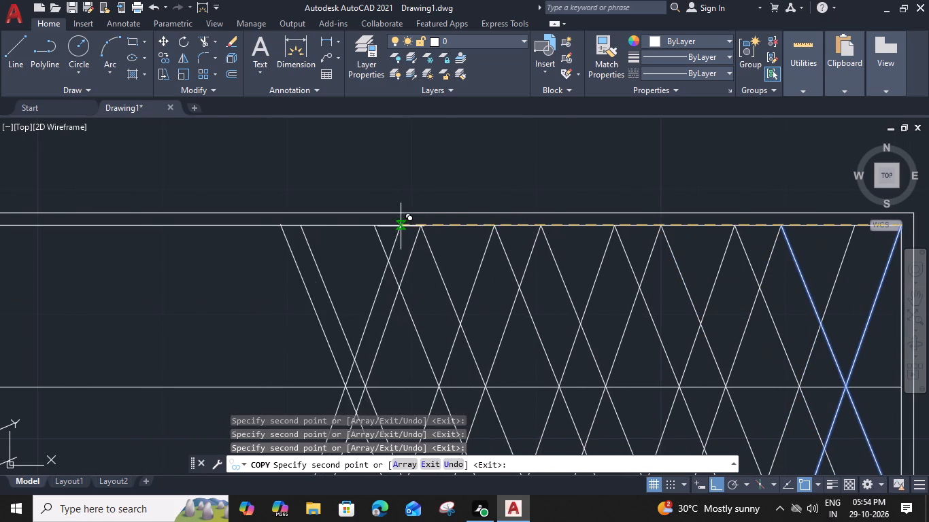
middle_drag(405, 230, 562, 231)
click(533, 228)
click(454, 226)
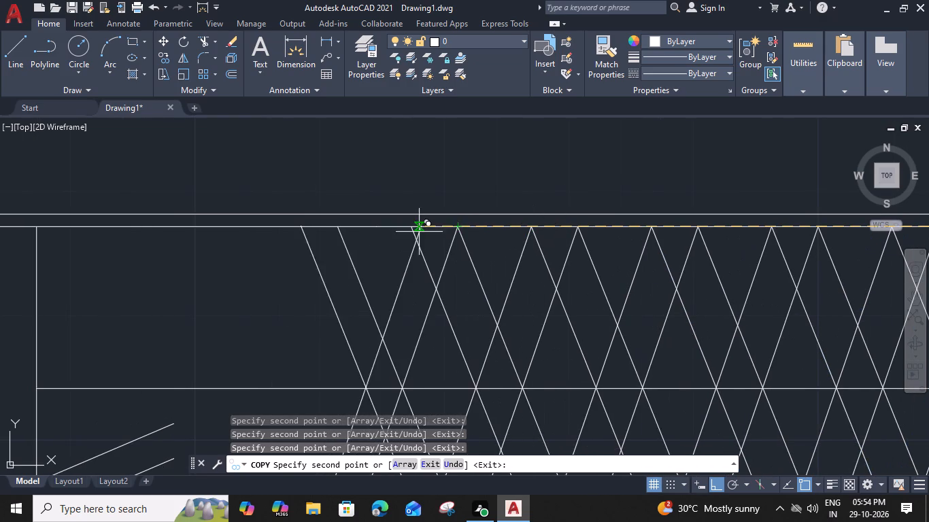
middle_drag(418, 234, 569, 231)
click(560, 225)
click(494, 224)
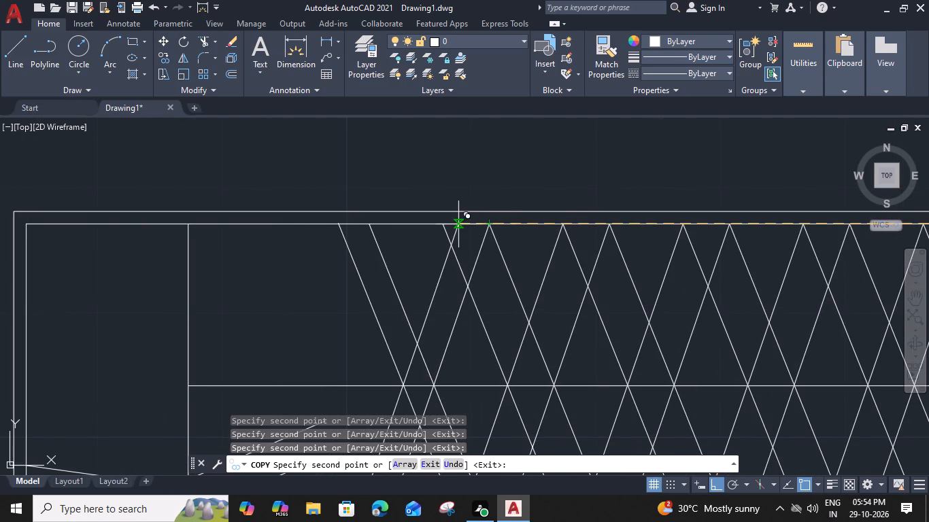
middle_drag(511, 225, 632, 220)
click(562, 222)
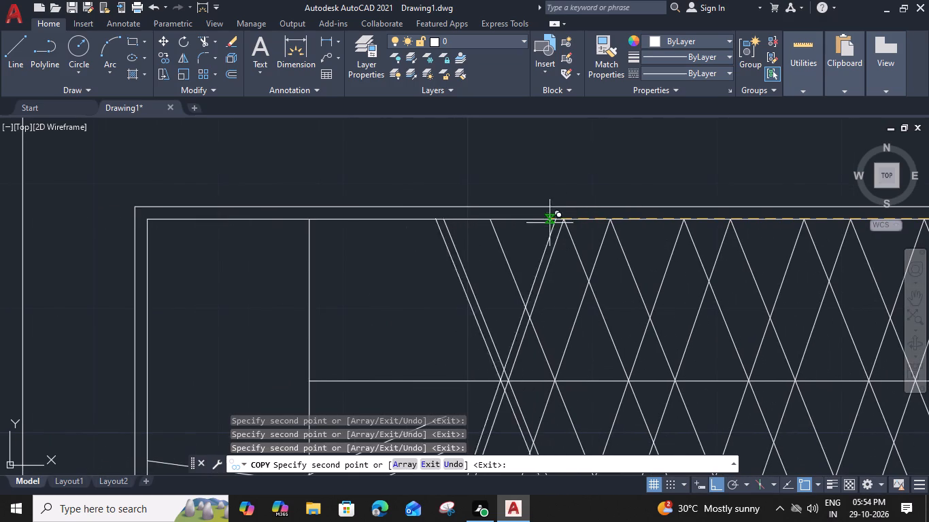
click(489, 221)
click(442, 220)
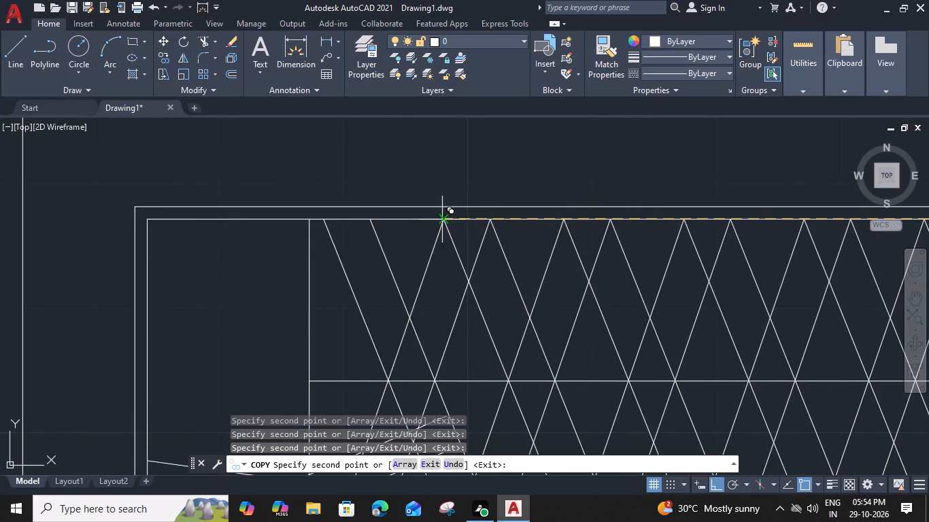
click(365, 220)
middle_drag(369, 218, 601, 221)
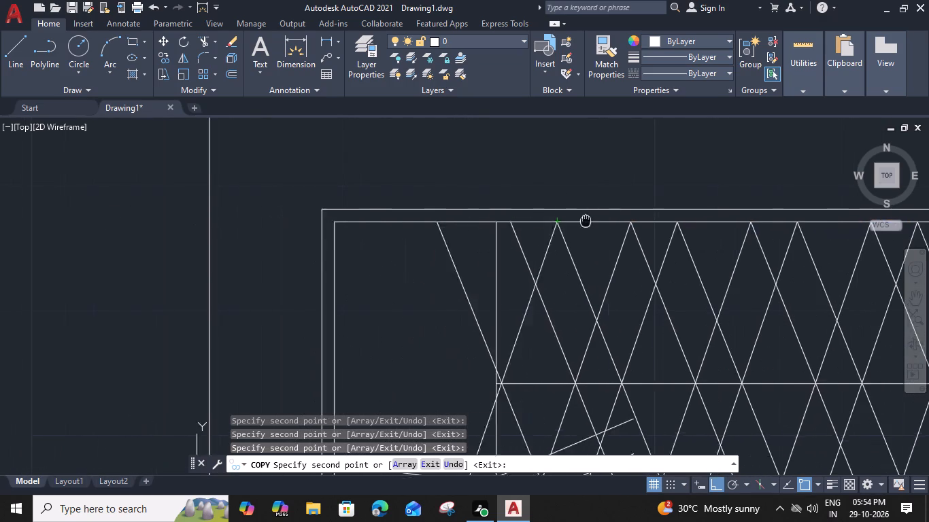
middle_drag(601, 221, 605, 222)
click(545, 224)
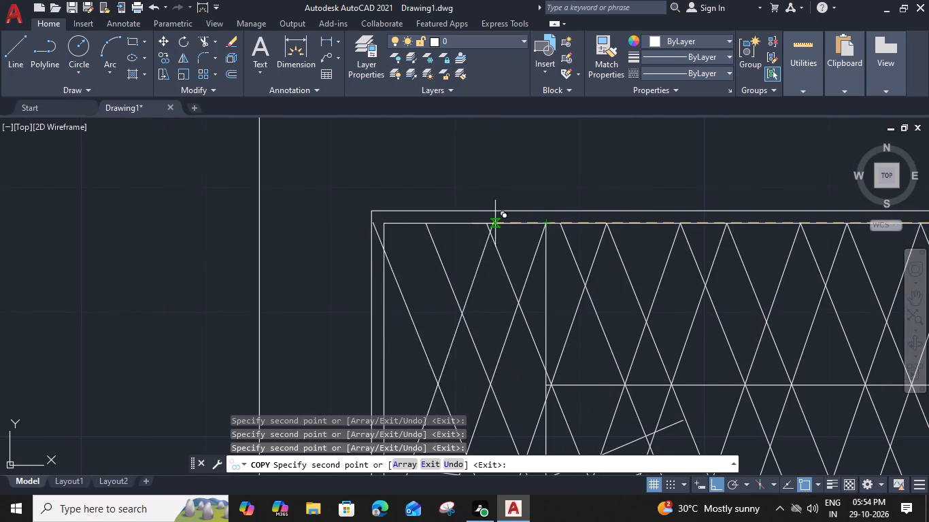
key(Escape)
Insert the Toilet - Imperial block in the bedroom's southeast area and set it to Elongated (Plan).
scroll(571, 355, down, 2)
middle_drag(573, 319, 568, 278)
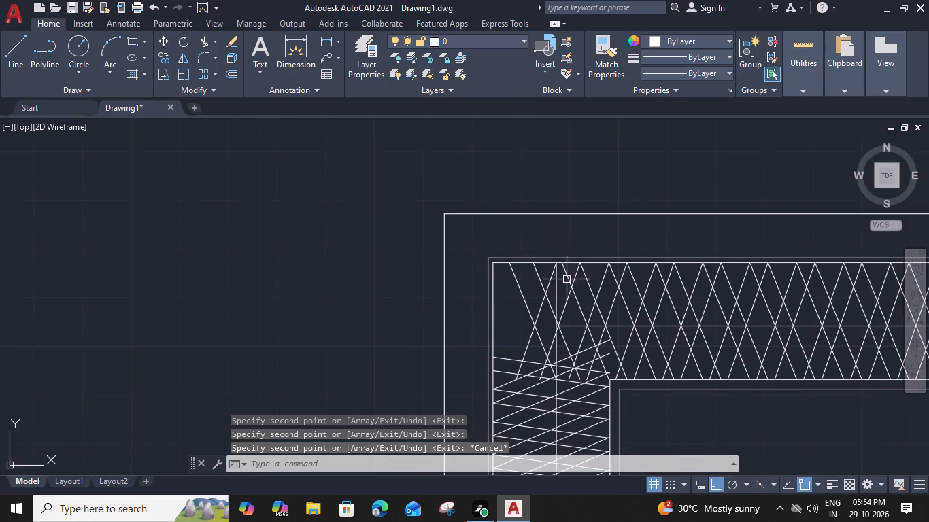
scroll(598, 351, down, 2)
middle_drag(665, 397, 496, 224)
scroll(649, 268, down, 1)
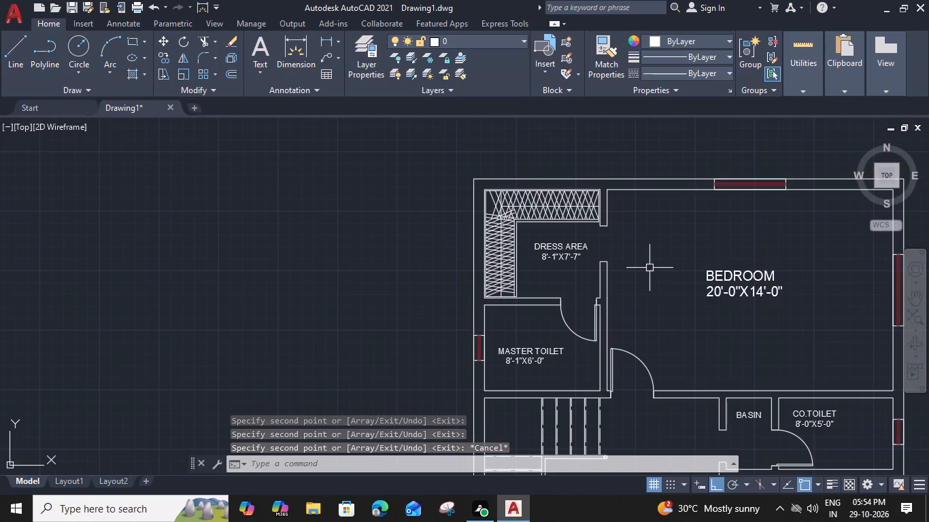
middle_drag(671, 345, 536, 275)
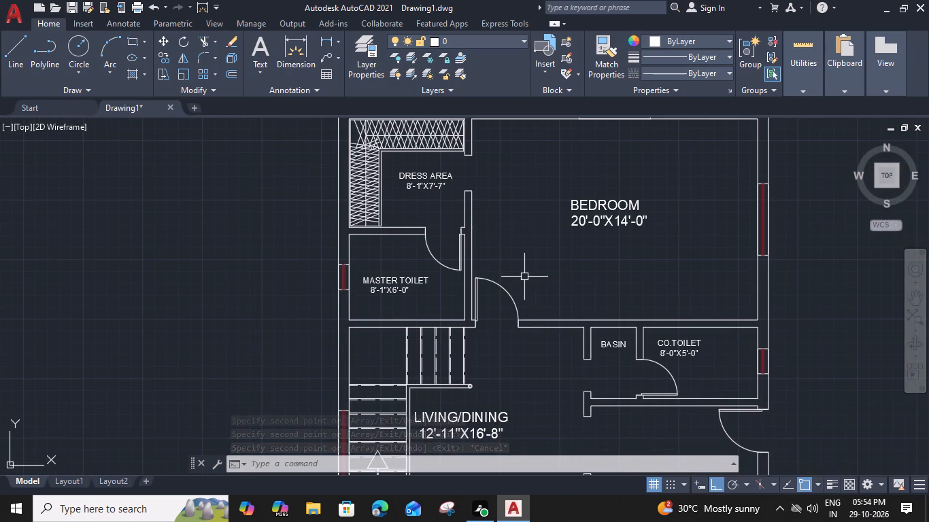
key(ctrl+3)
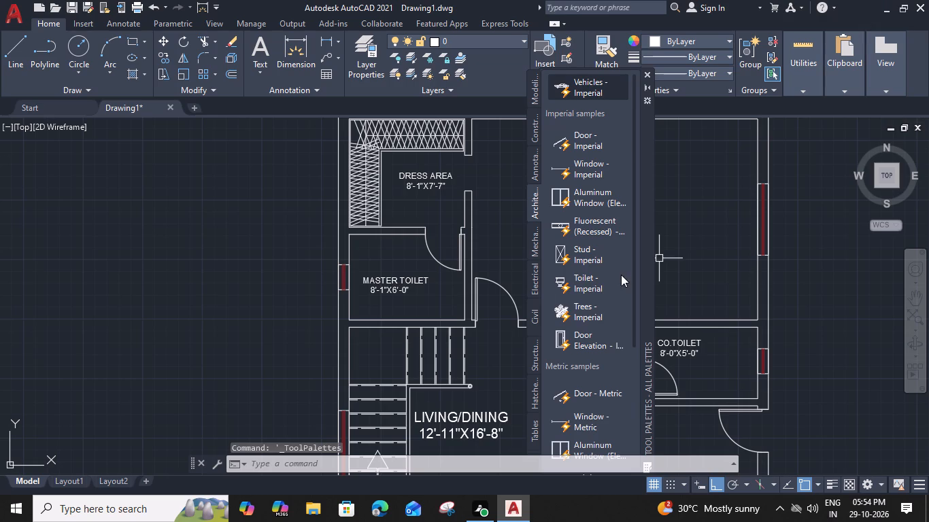
click(562, 283)
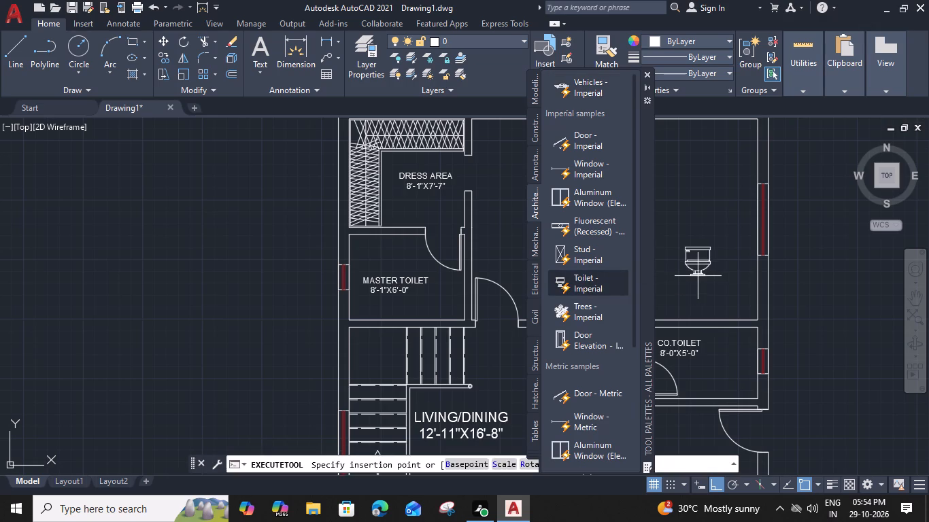
click(702, 275)
click(647, 73)
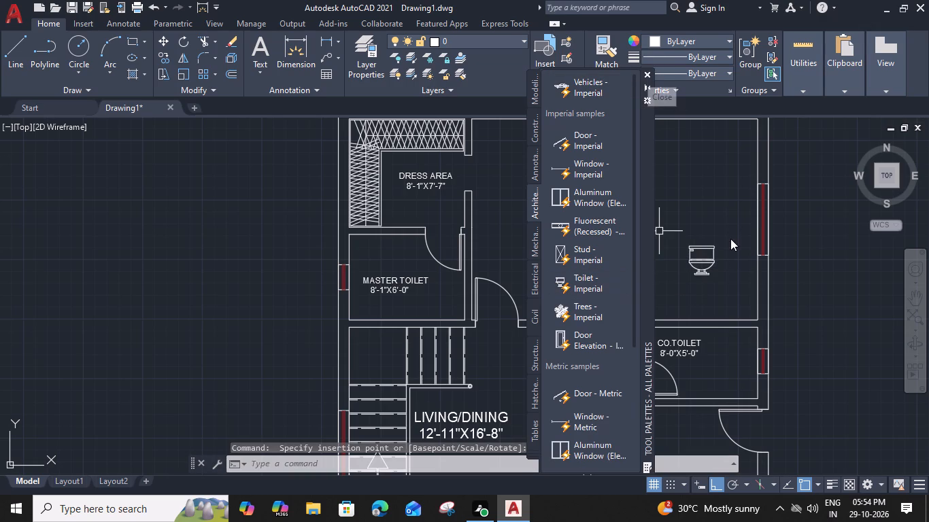
click(703, 262)
click(685, 281)
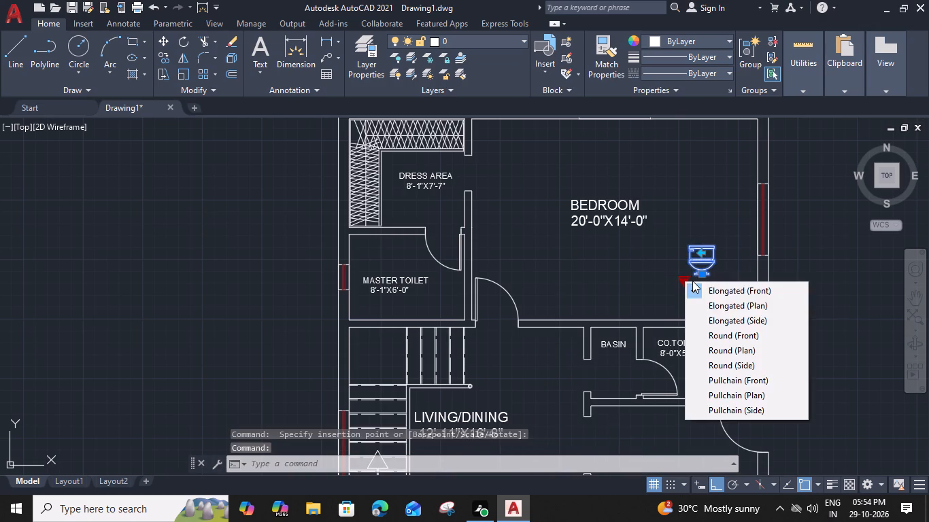
click(703, 303)
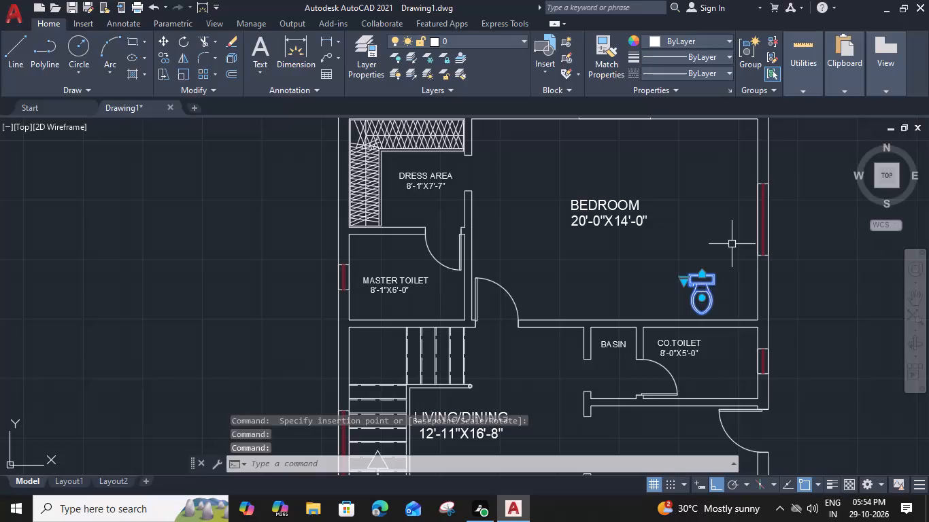
Rotate the toilet block 90° clockwise about its tank's northeast corner so the tank faces east.
key(r)
text(O)
key(space)
scroll(711, 286, up, 1)
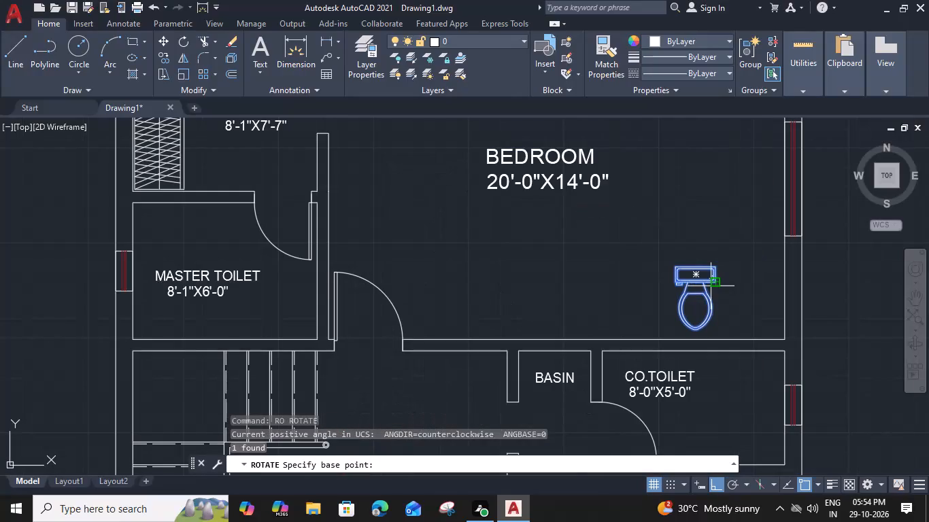
click(716, 265)
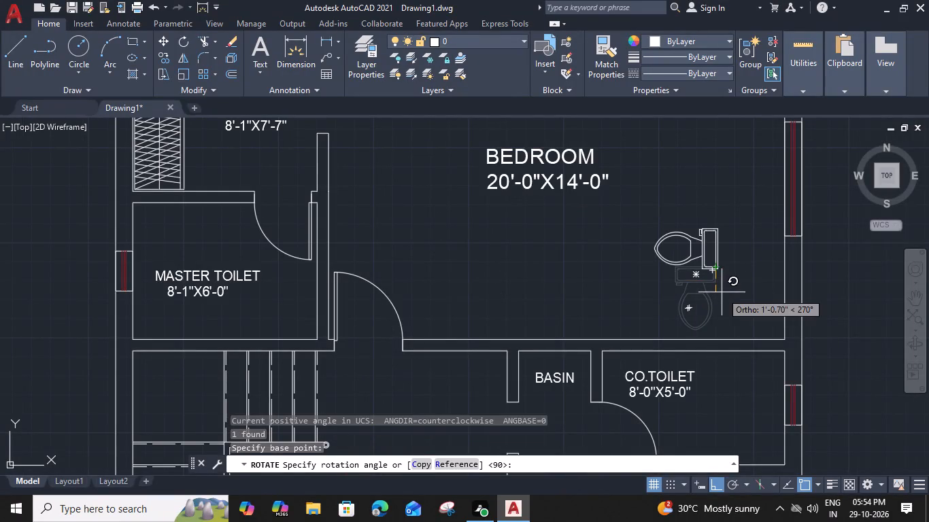
scroll(720, 291, up, 2)
click(712, 271)
Move the toilet by the midpoint of its tank's back edge into CO.TOILET, against the east wall at the window.
click(743, 222)
click(675, 251)
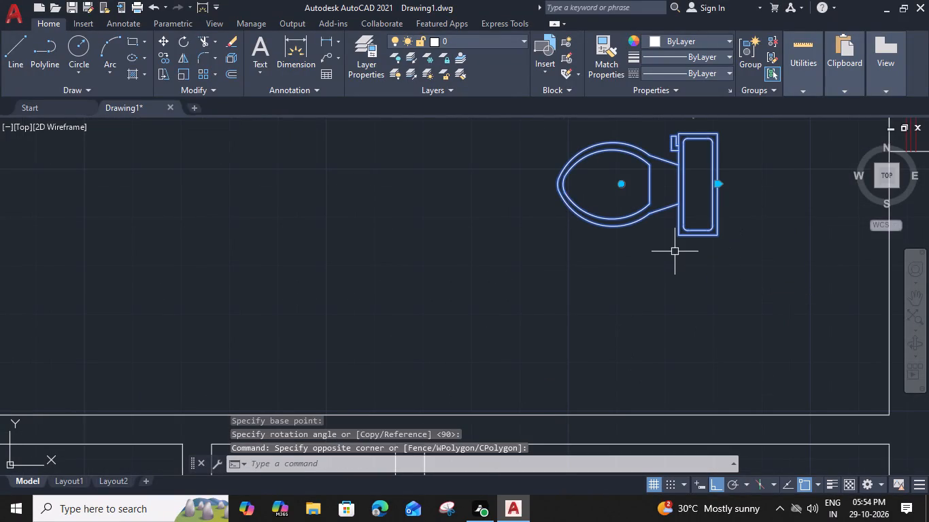
text(M)
key(space)
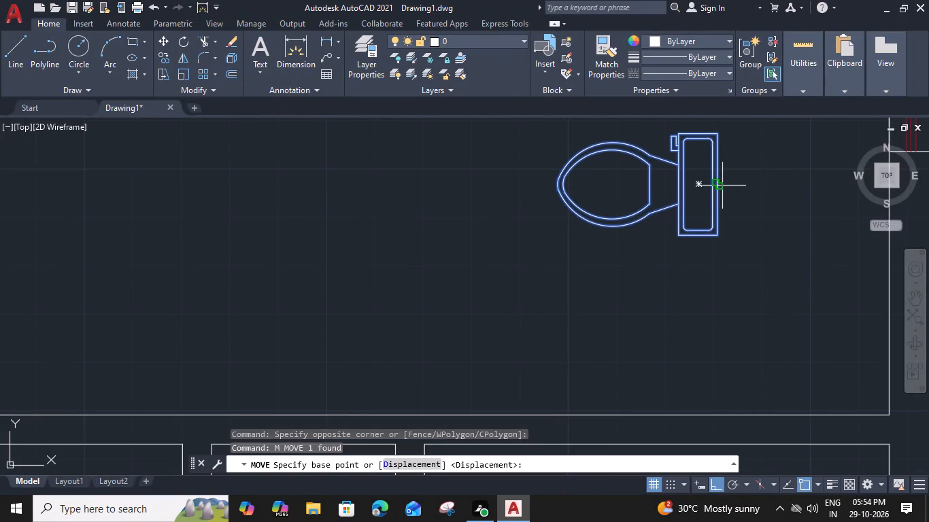
click(720, 185)
scroll(715, 221, down, 3)
middle_drag(730, 293, 685, 225)
scroll(708, 245, up, 2)
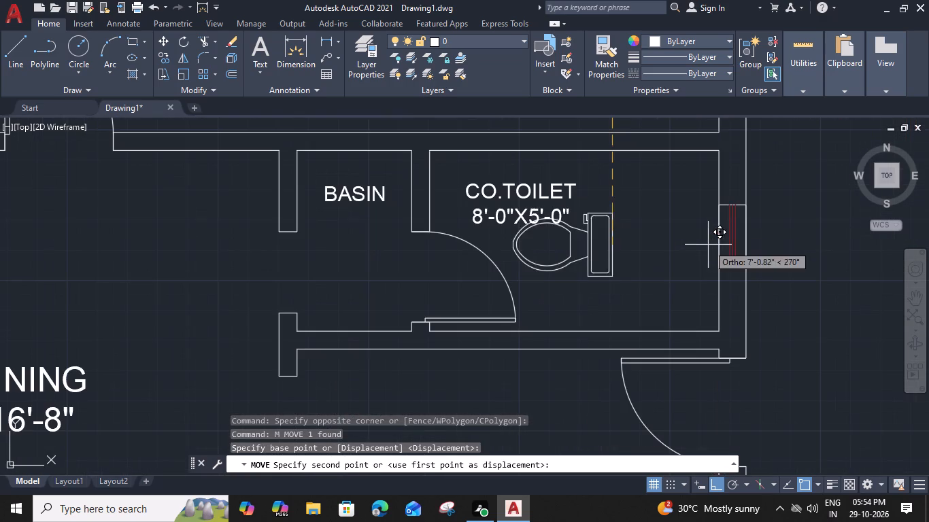
click(717, 237)
Copy the toilet from CO.TOILET into the MASTER TOILET, with its tank against the east wall south of the door.
click(690, 215)
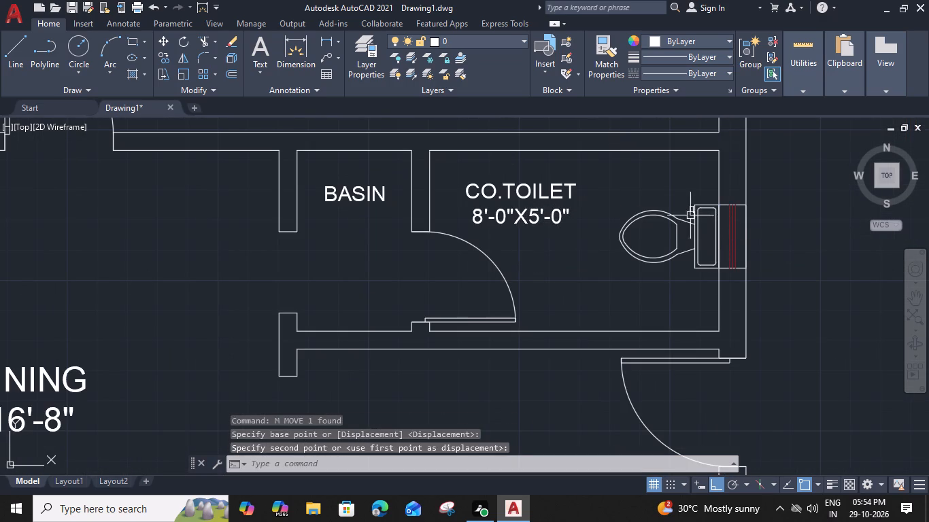
key(c)
text(O)
key(space)
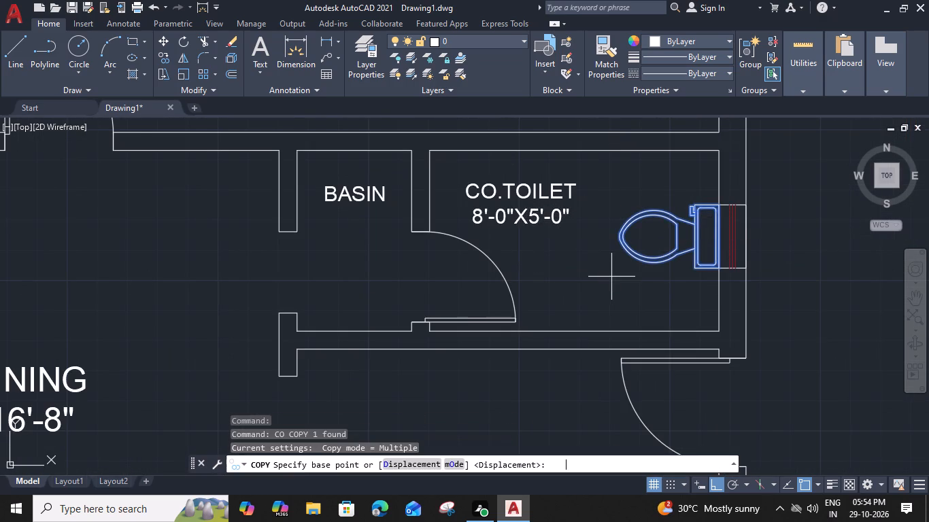
scroll(712, 273, up, 2)
click(730, 173)
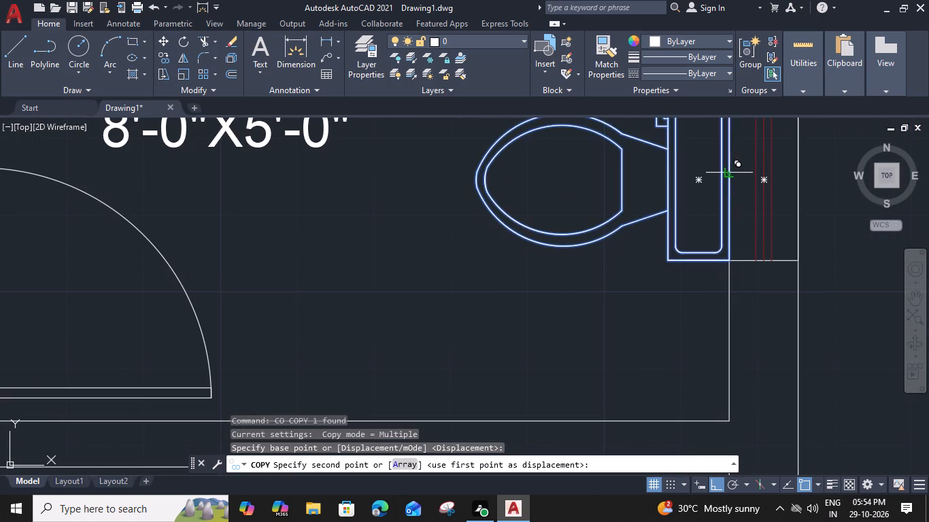
scroll(729, 175, down, 4)
middle_drag(582, 224, 890, 362)
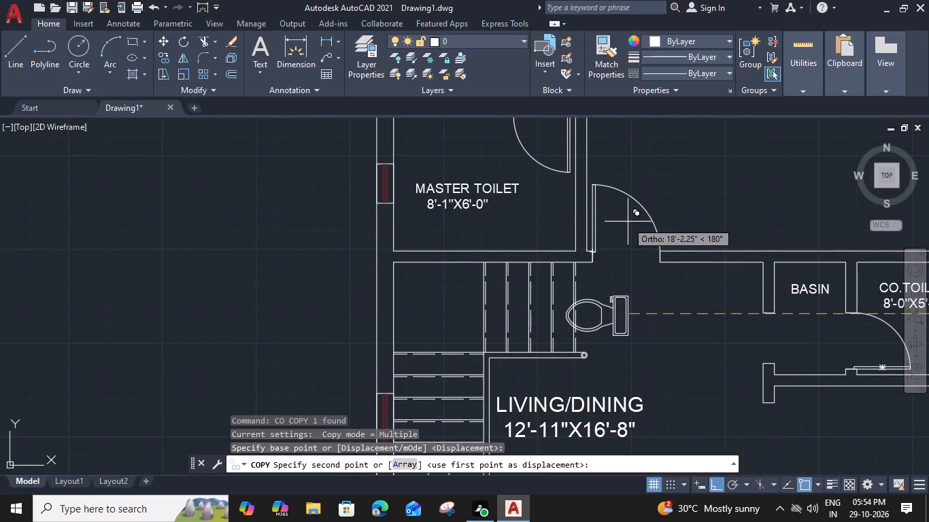
click(577, 203)
key(Escape)
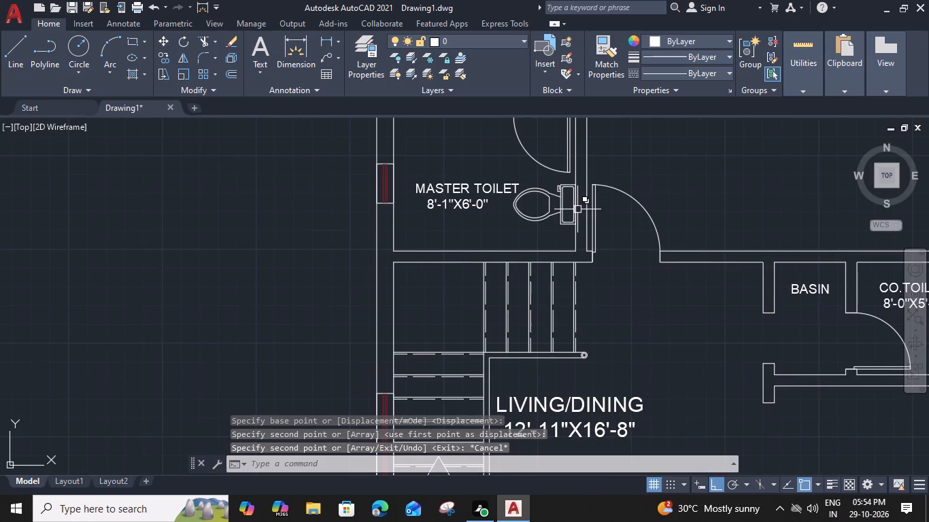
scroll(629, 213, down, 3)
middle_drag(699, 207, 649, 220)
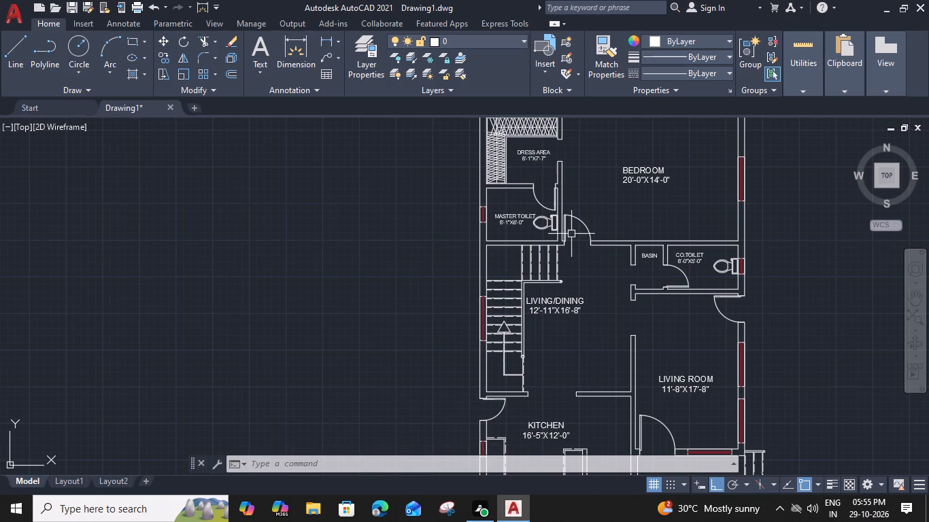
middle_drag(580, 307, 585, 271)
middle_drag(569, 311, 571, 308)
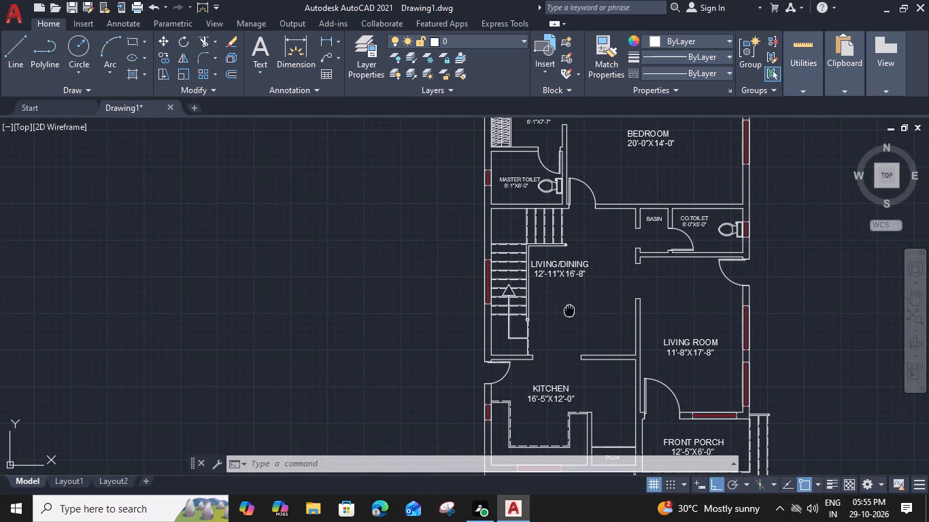
Insert the Bed - Queen, Dining Set - 36 x 72 in. and Sofa - Roundback 7 ft. blocks beside the kitchen's southwest corner.
middle_drag(571, 308, 569, 290)
middle_drag(562, 367, 564, 327)
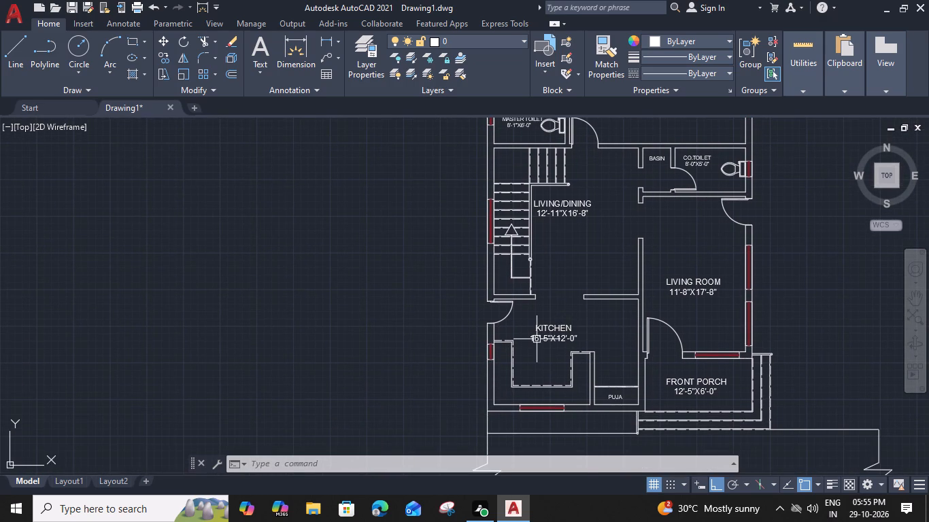
middle_drag(681, 385, 679, 385)
middle_drag(679, 385, 607, 369)
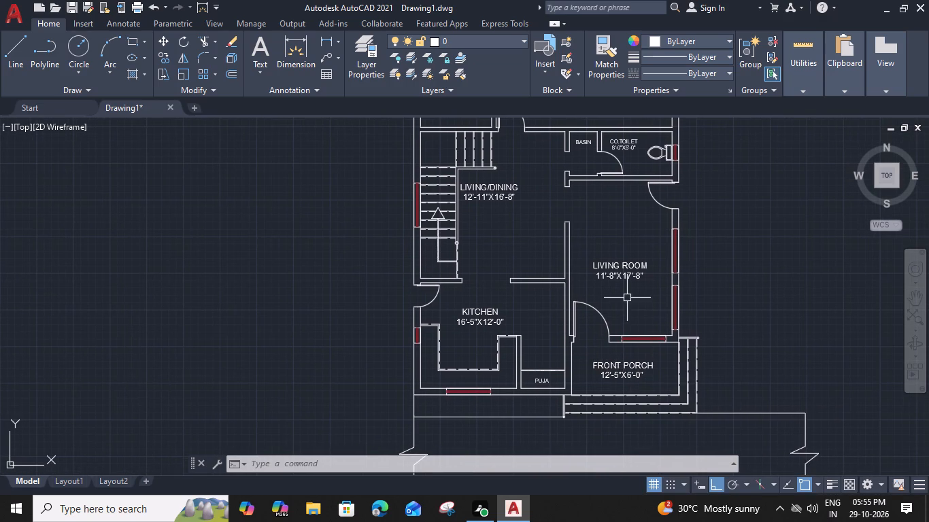
middle_drag(626, 289, 617, 345)
key(ctrl+2)
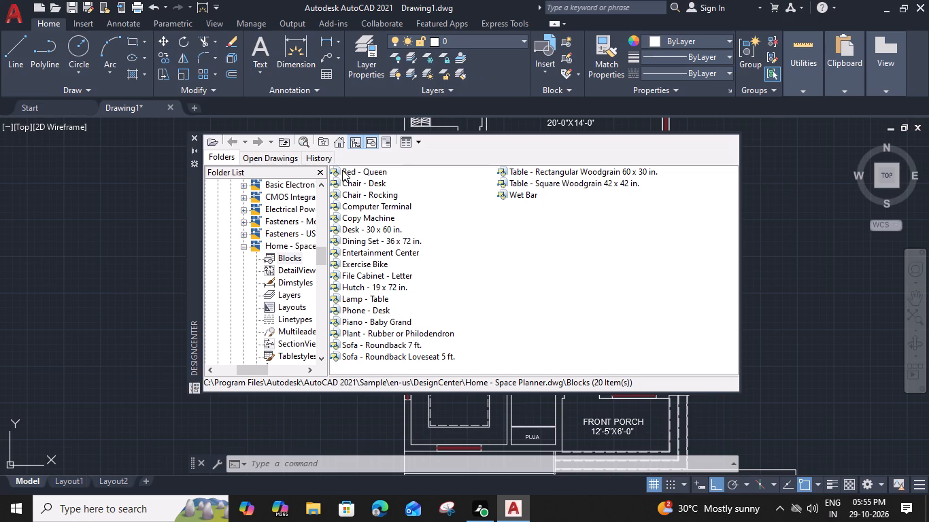
drag(349, 167, 362, 408)
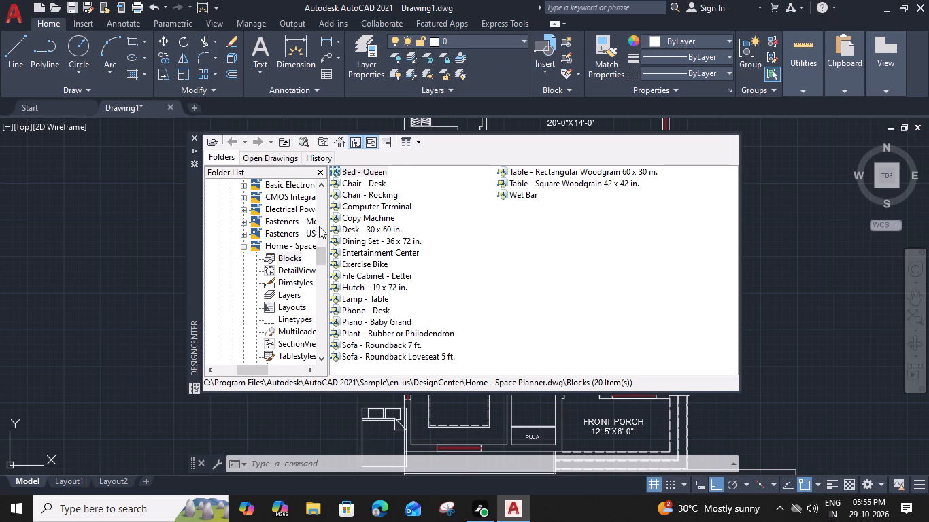
drag(357, 242, 320, 410)
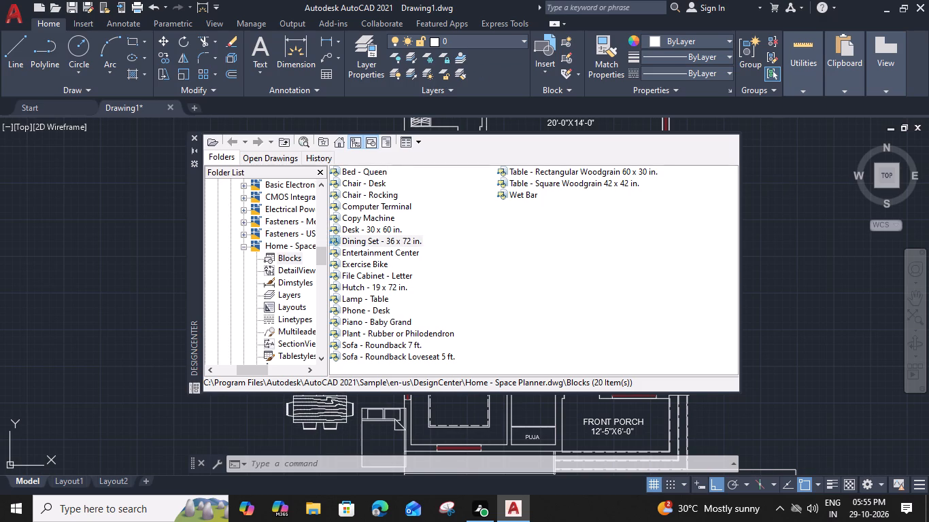
drag(320, 410, 318, 406)
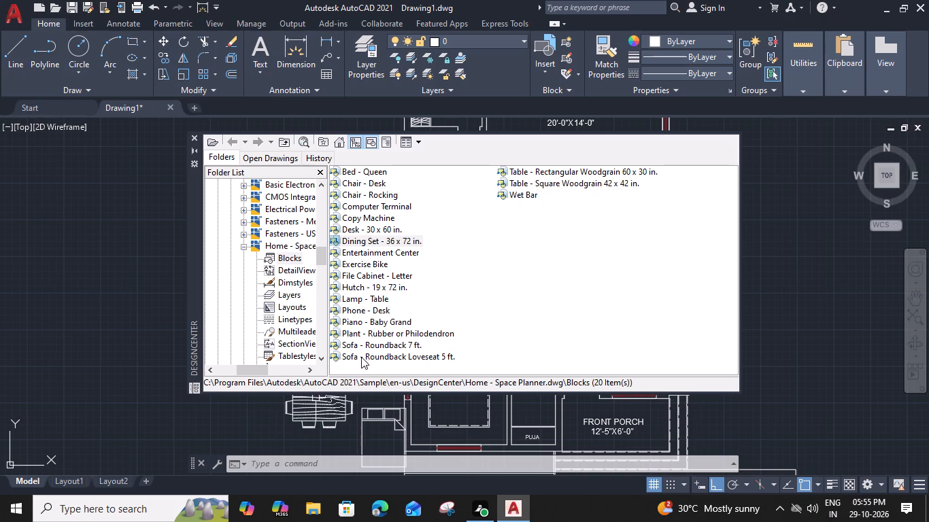
drag(360, 355, 368, 355)
drag(362, 342, 284, 403)
drag(284, 403, 260, 423)
Insert the Table - Rectangular Woodgrain 60 x 30 in. and Entertainment Center blocks in the empty space east of the living room.
drag(515, 167, 763, 288)
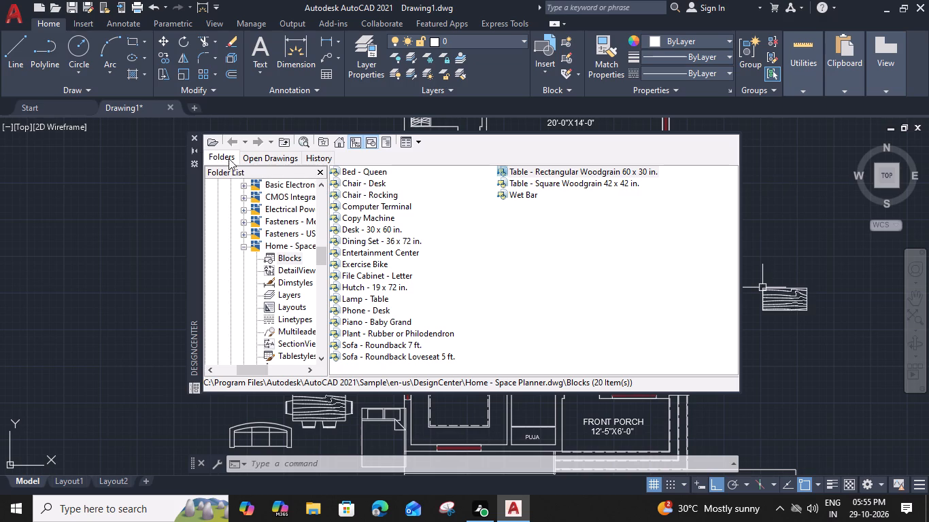
drag(398, 250, 465, 255)
drag(465, 255, 760, 236)
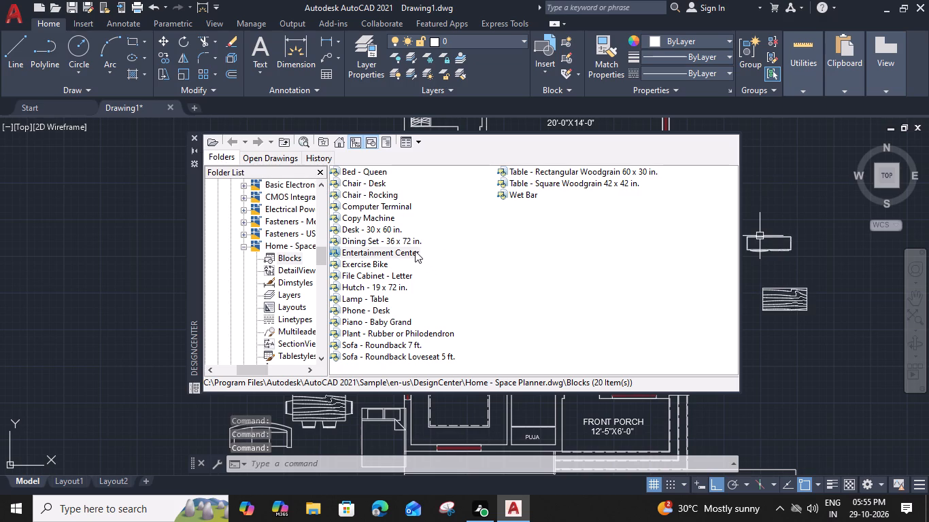
click(199, 139)
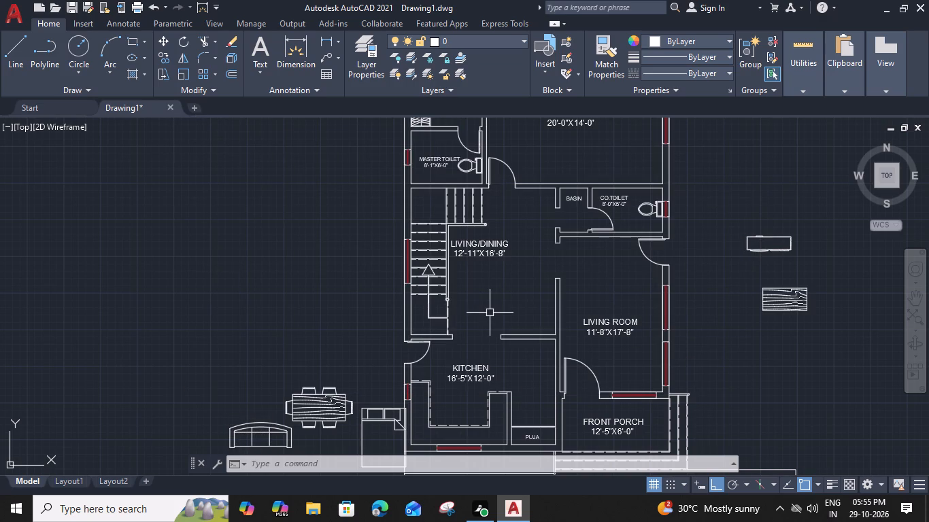
Rotate the rectangular woodgrain table 90° clockwise about its northeast corner.
click(774, 308)
text(RO)
key(space)
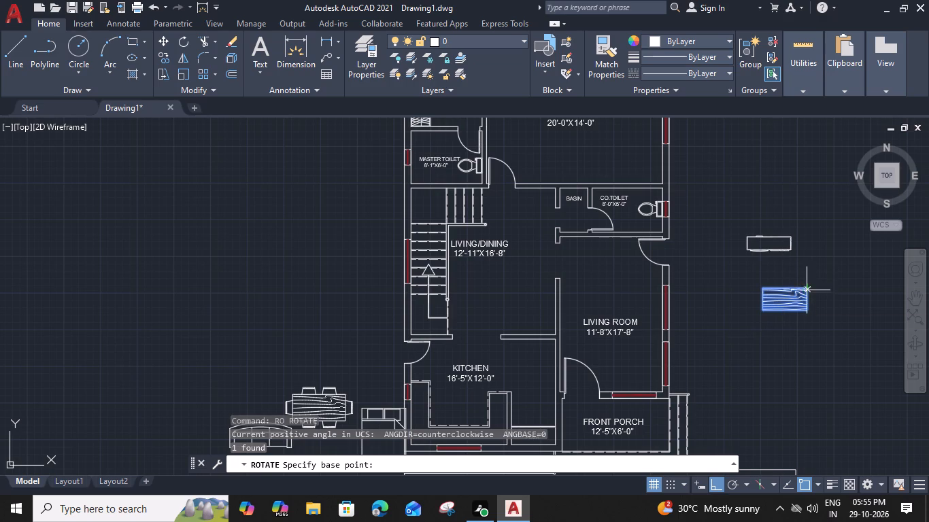
scroll(808, 290, up, 2)
click(808, 288)
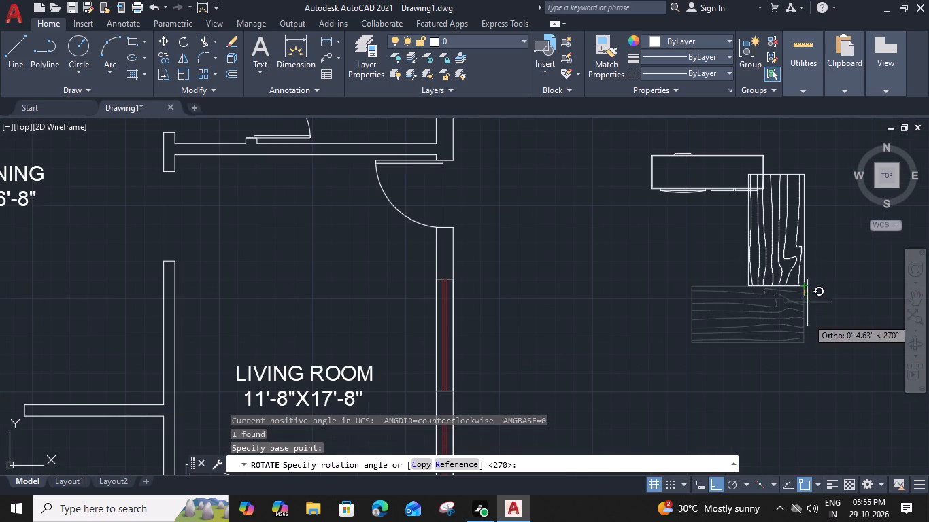
scroll(806, 311, up, 2)
click(799, 323)
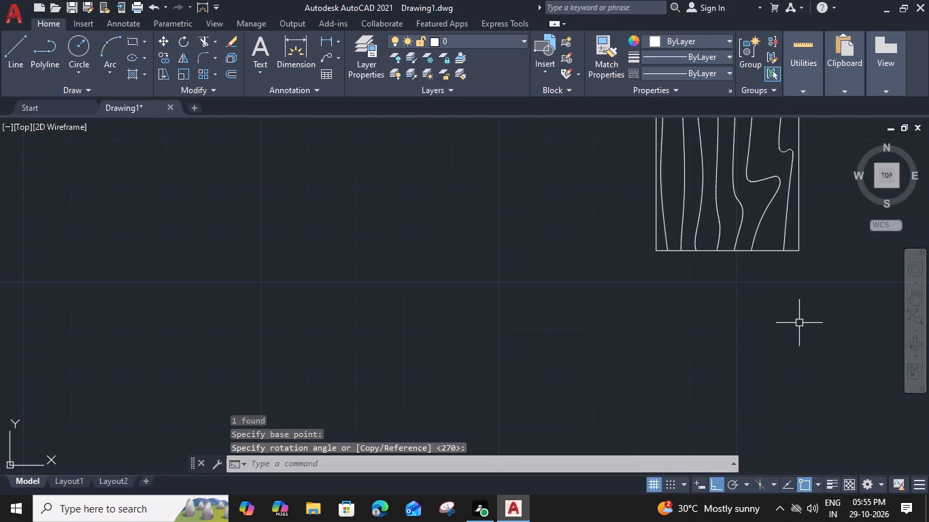
Move the table by the midpoint of its east edge into the living room, north of the room label.
scroll(799, 323, down, 2)
click(803, 288)
key(m)
key(space)
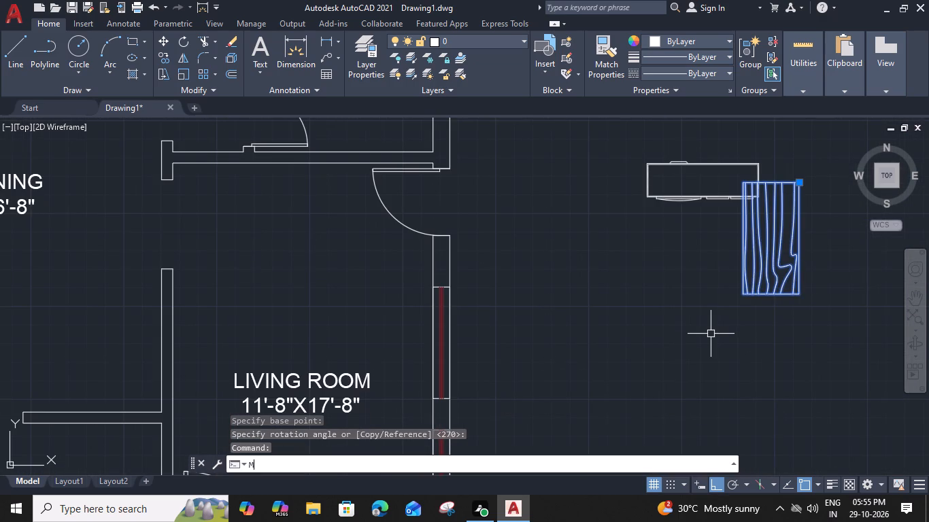
click(800, 234)
scroll(410, 326, down, 1)
click(362, 320)
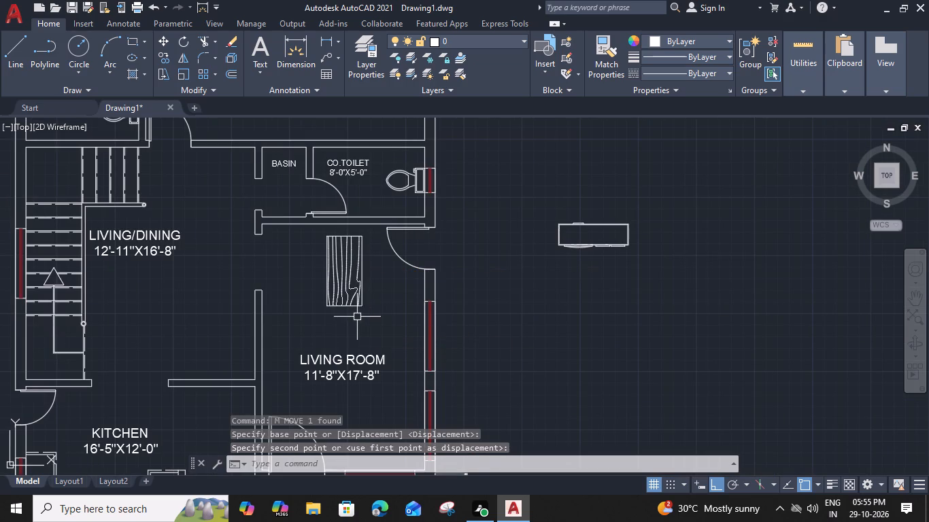
Move the table about 3'-4" south, to just above the LIVING ROOM label.
click(354, 308)
text(M)
key(space)
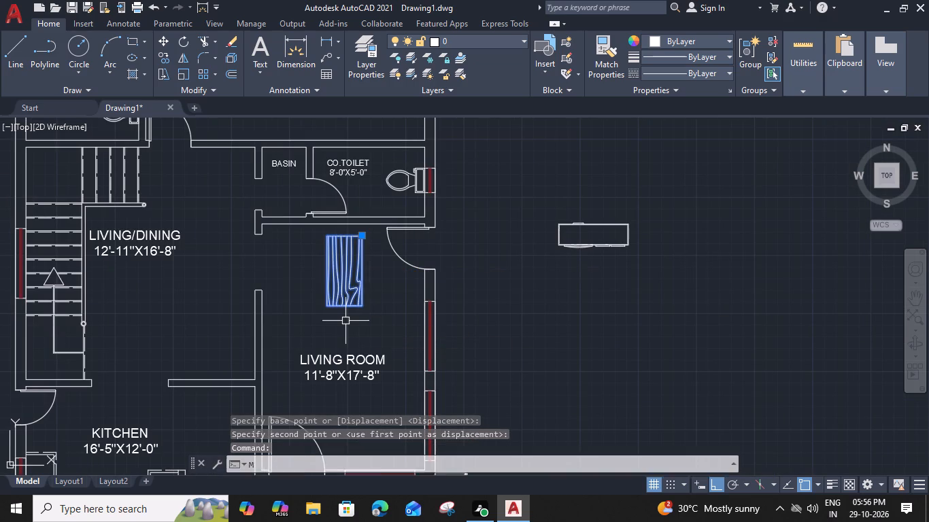
click(365, 267)
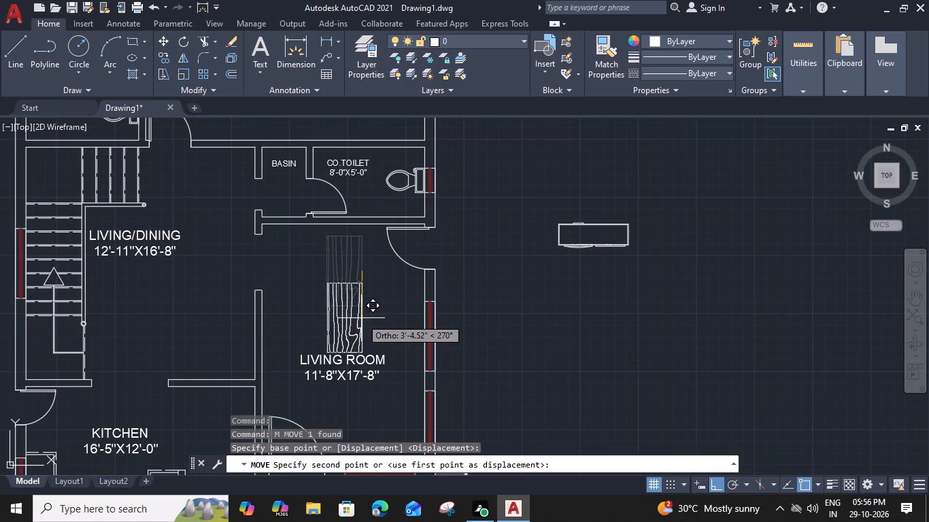
click(361, 318)
Move the LIVING ROOM label about 7'-5" north, above the table.
middle_drag(372, 330, 410, 254)
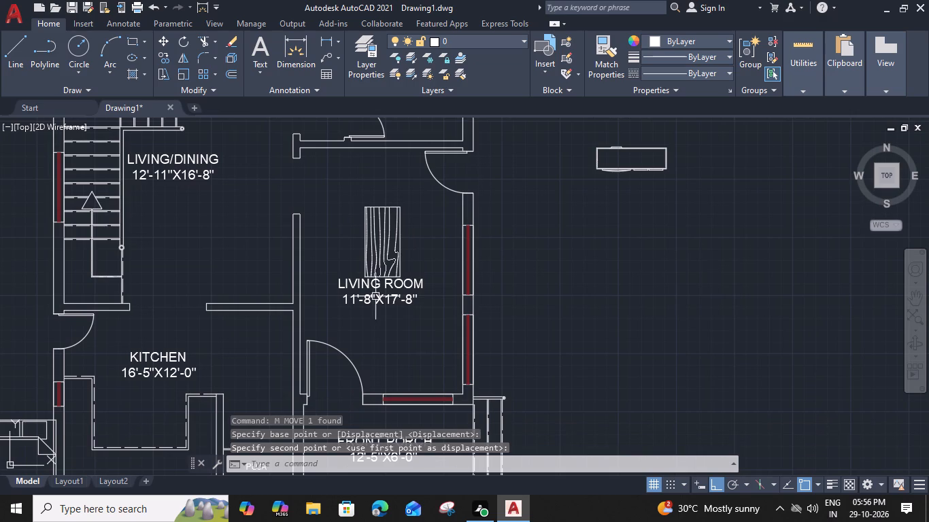
click(382, 292)
key(m)
key(space)
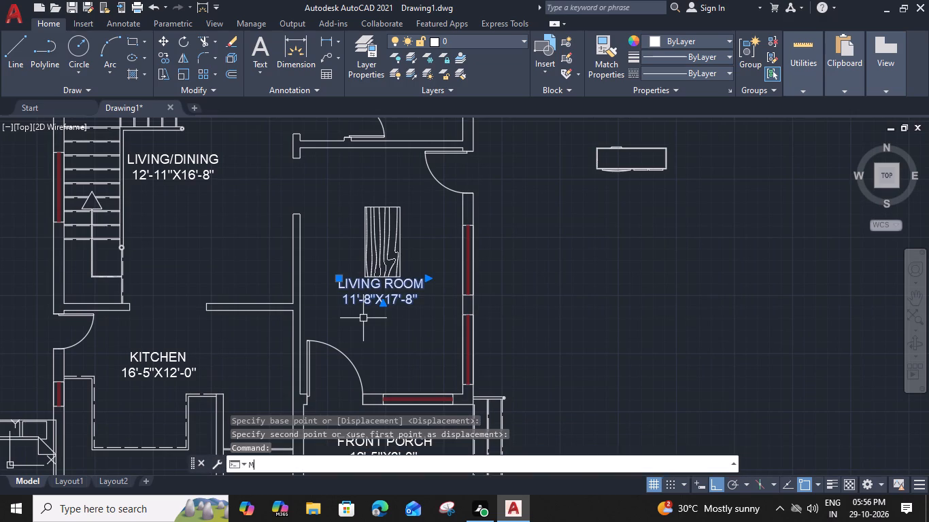
click(337, 280)
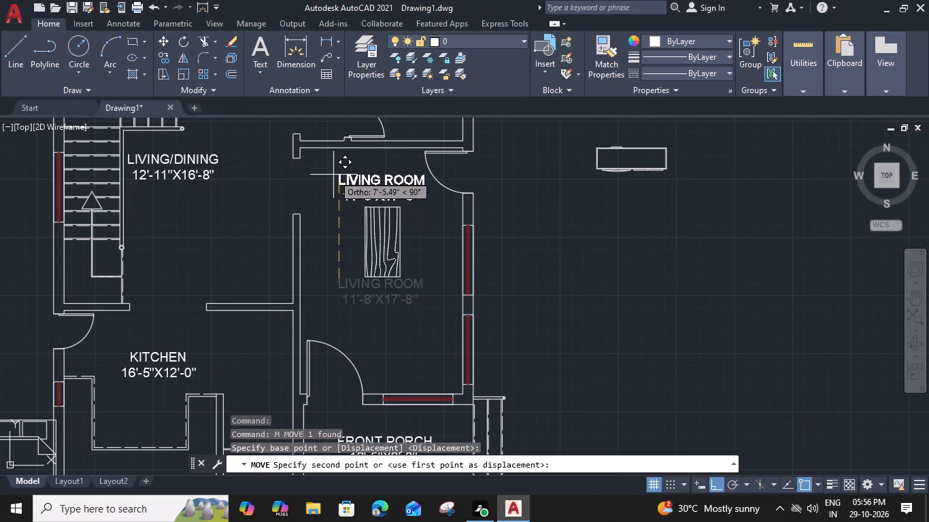
click(333, 175)
Move the table further south in the living room, level with the wall section between the two east windows.
click(379, 273)
key(m)
key(space)
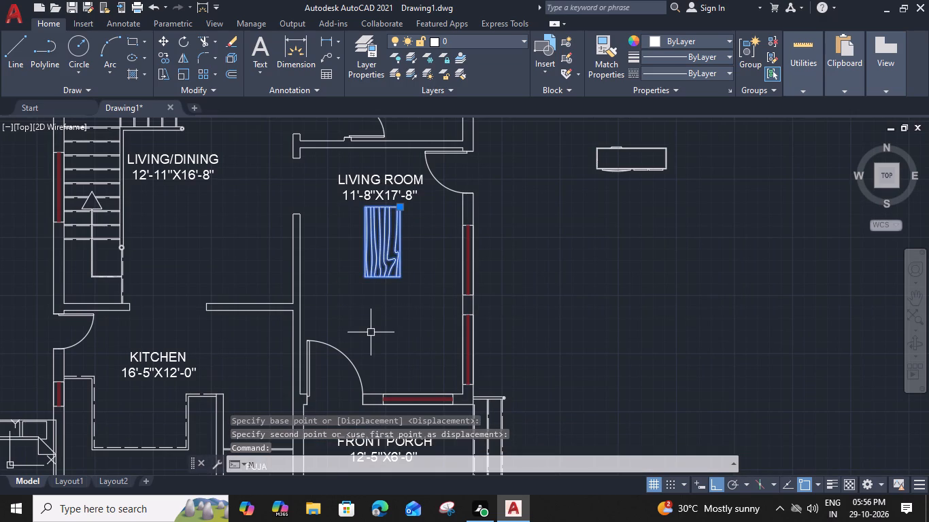
click(402, 242)
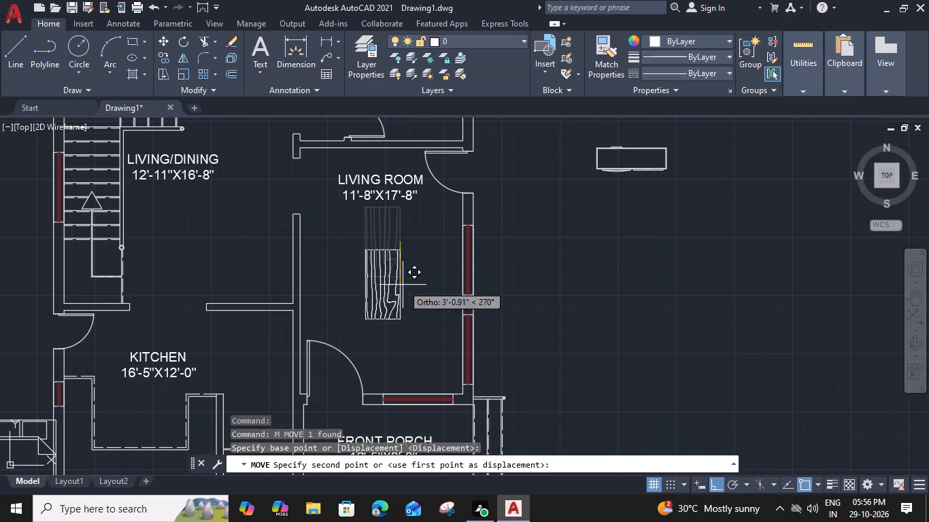
click(403, 298)
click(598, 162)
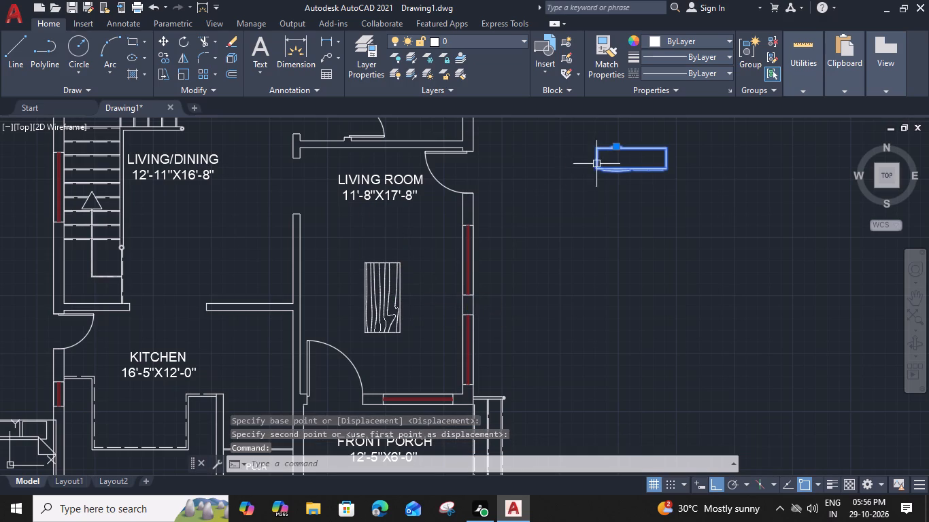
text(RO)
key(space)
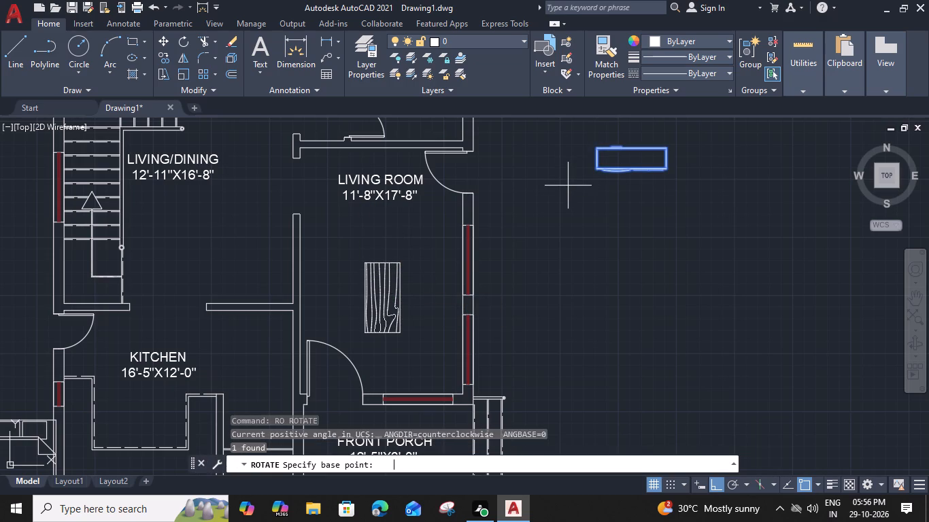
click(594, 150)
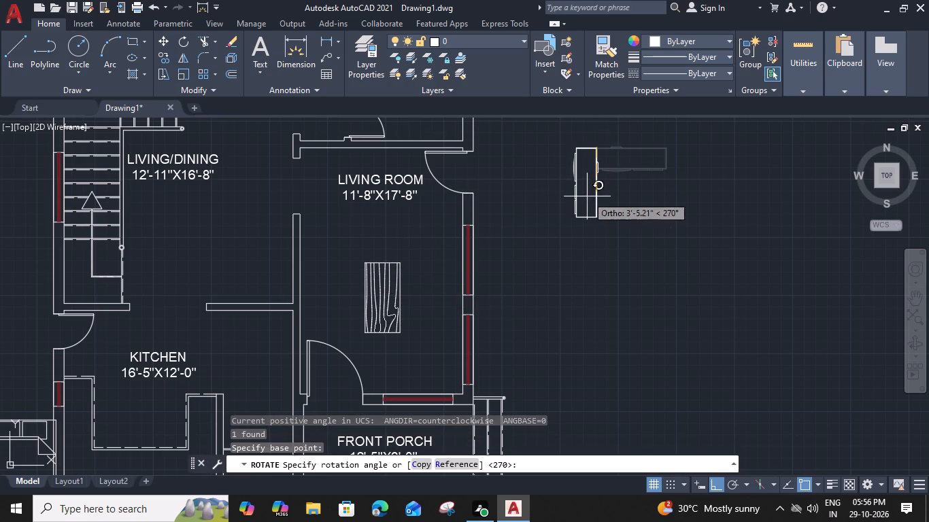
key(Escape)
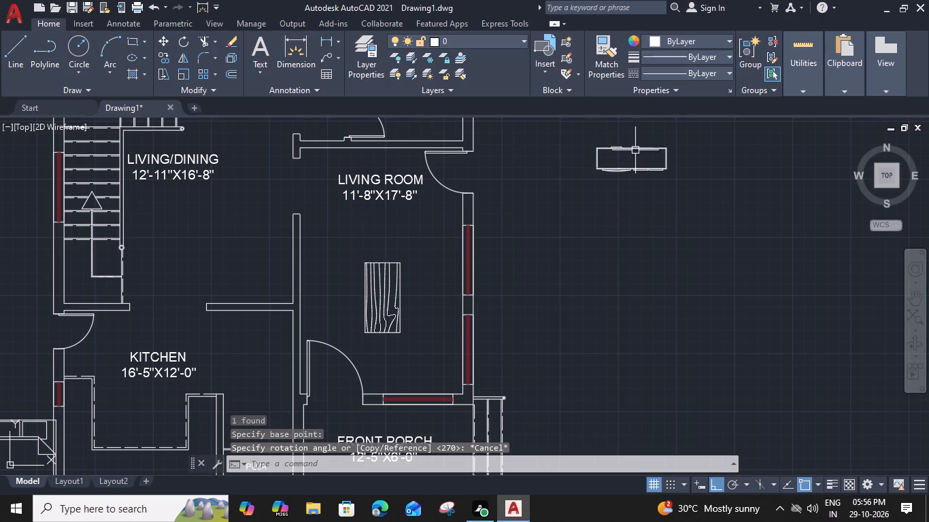
Copy the Entertainment Center by the midpoint of its back edge to the bedroom's northwest corner, against the north wall.
click(635, 150)
key(c)
key(o)
key(space)
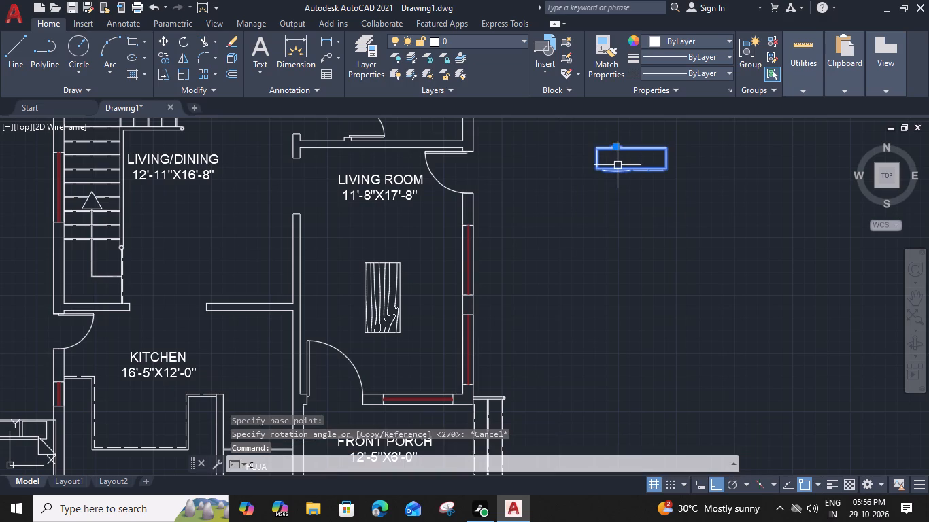
scroll(610, 130, up, 3)
click(635, 192)
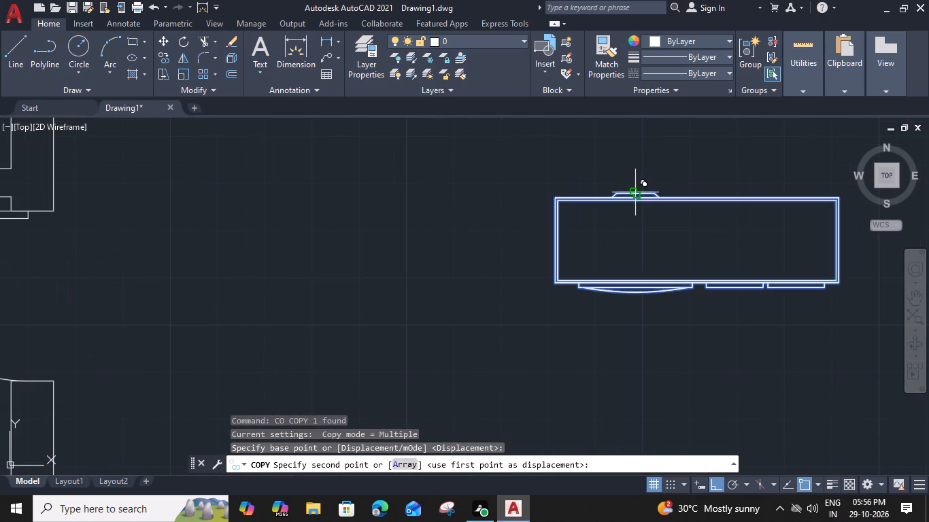
scroll(635, 192, down, 2)
middle_drag(441, 203, 628, 397)
middle_drag(214, 261, 603, 443)
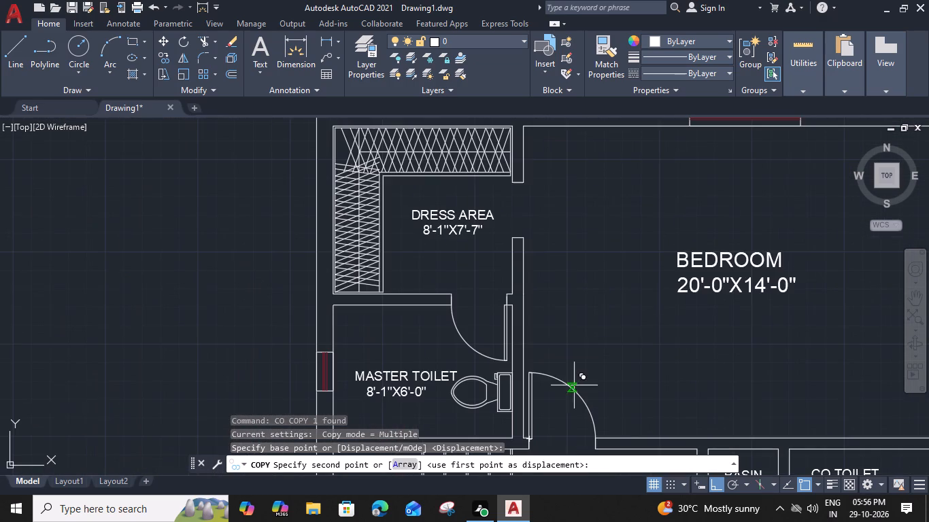
click(554, 132)
middle_drag(594, 189, 596, 194)
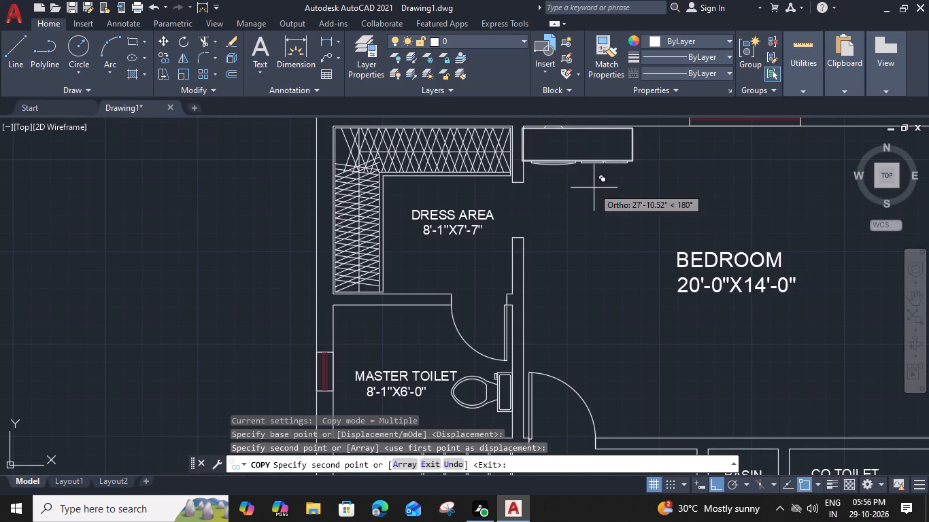
middle_drag(596, 194, 544, 277)
drag(598, 228, 569, 254)
click(564, 262)
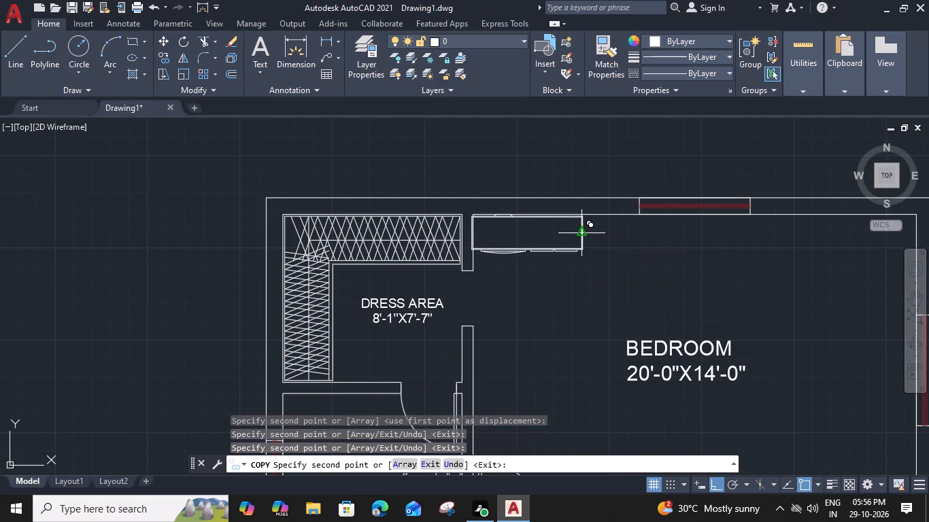
key(Escape)
Move the bedroom's entertainment center slightly east along the north wall, leaving a gap from the west wall.
click(584, 234)
key(m)
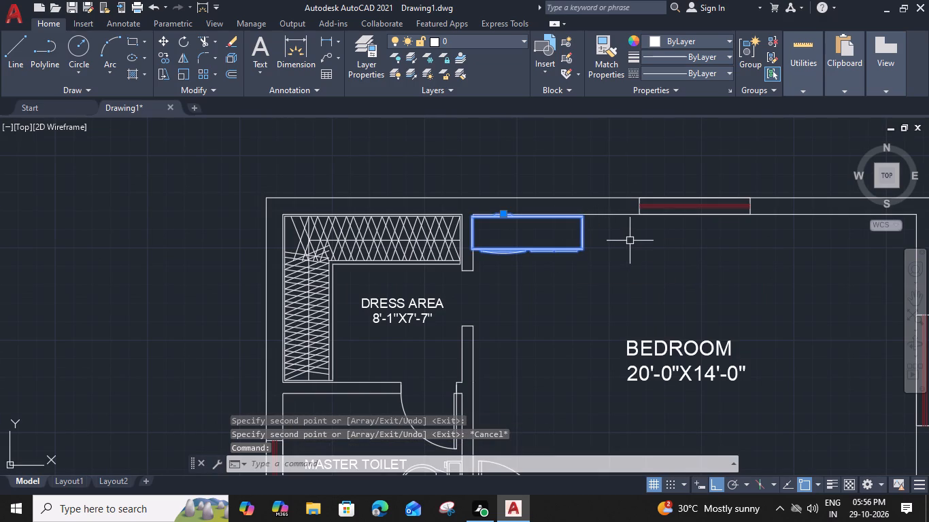
key(space)
scroll(596, 210, up, 3)
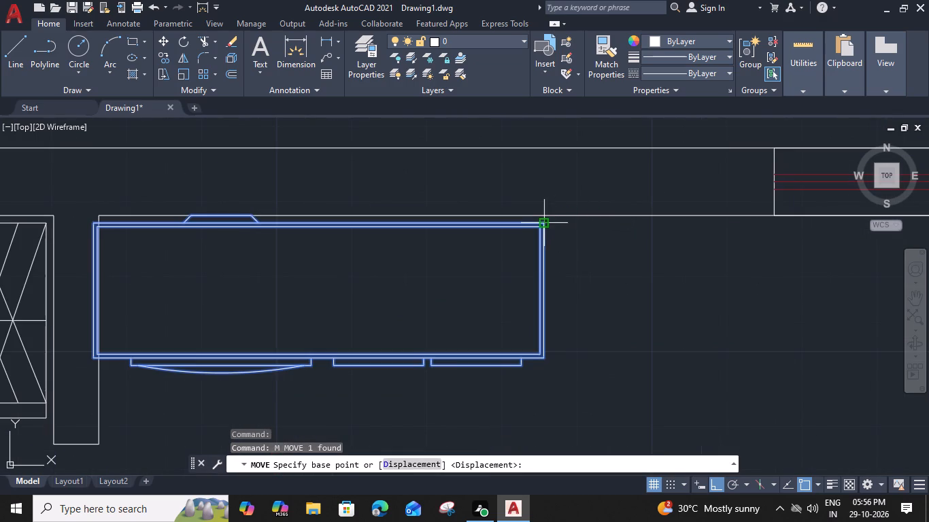
click(543, 224)
click(579, 218)
Move the bedroom's entertainment center slightly south so the midpoint of its projecting back edge meets the north wall's inner face.
scroll(501, 254, down, 1)
middle_drag(499, 255, 610, 258)
drag(472, 299, 460, 318)
click(432, 364)
text(M)
key(space)
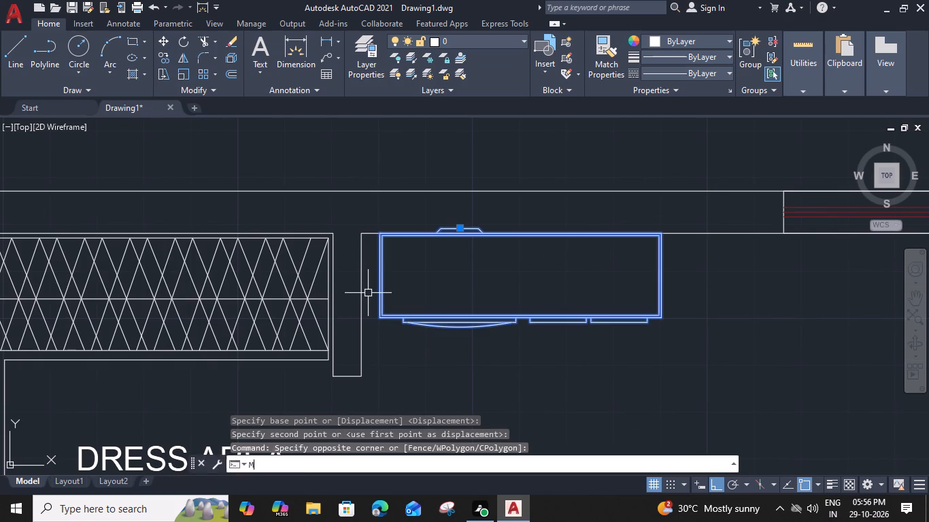
scroll(473, 220, up, 3)
click(440, 254)
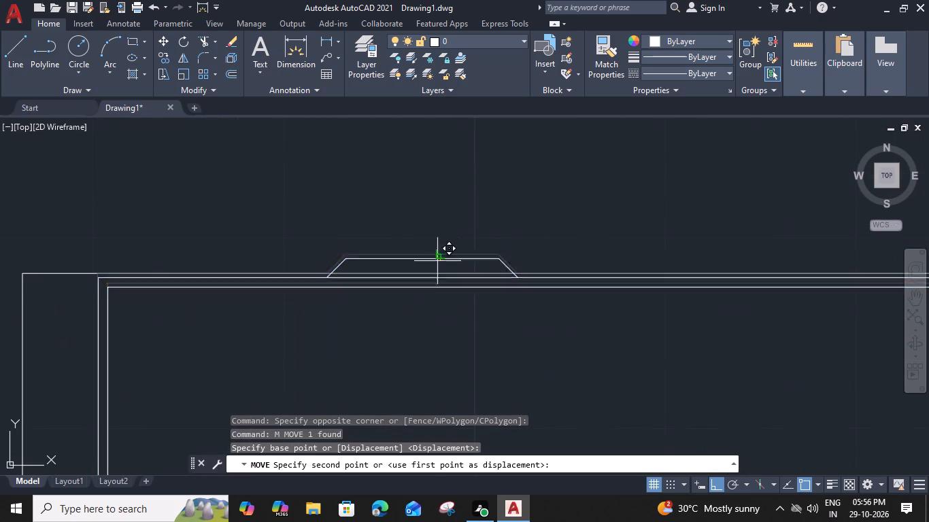
click(429, 273)
scroll(428, 285, down, 2)
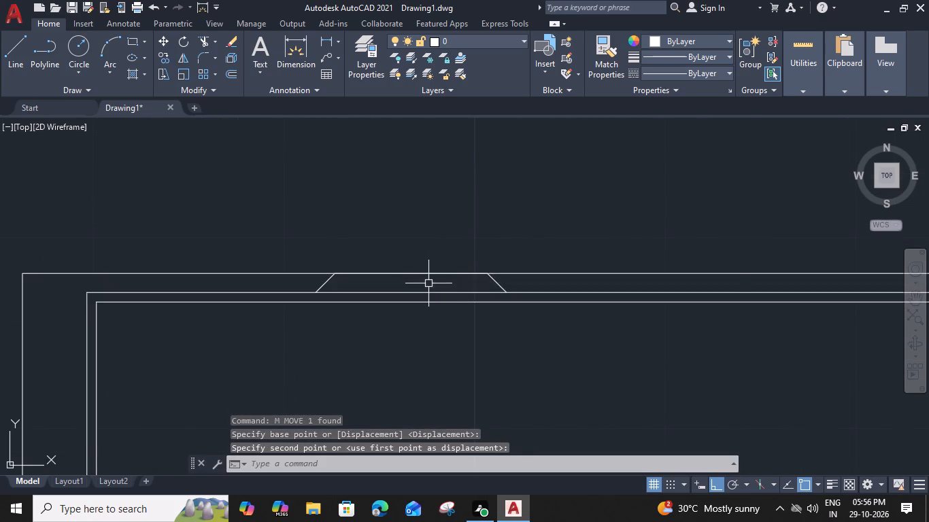
middle_drag(348, 321, 452, 307)
click(406, 299)
click(392, 323)
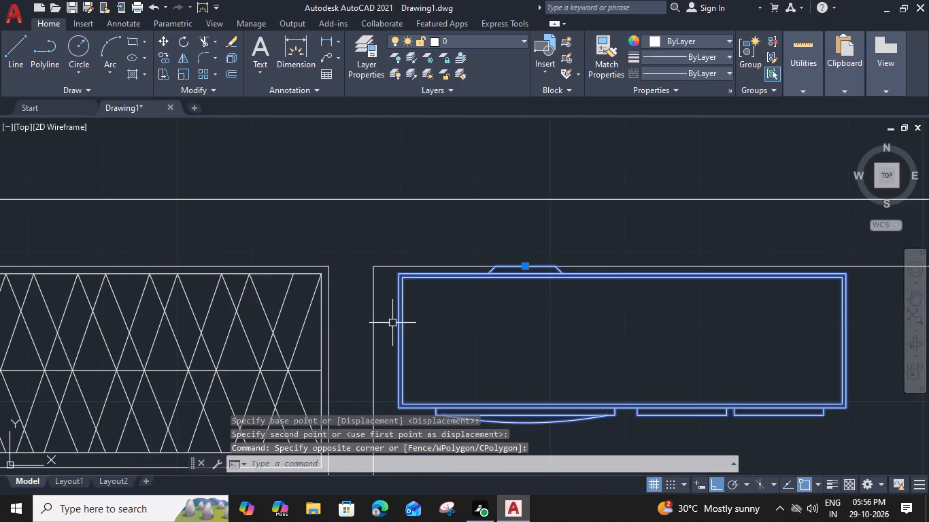
key(Escape)
Rotate the spare entertainment center lying east of the house 90° about its northwest corner, so its front faces east.
scroll(392, 313, down, 3)
middle_drag(511, 375, 448, 196)
scroll(456, 301, down, 2)
middle_drag(457, 333, 410, 169)
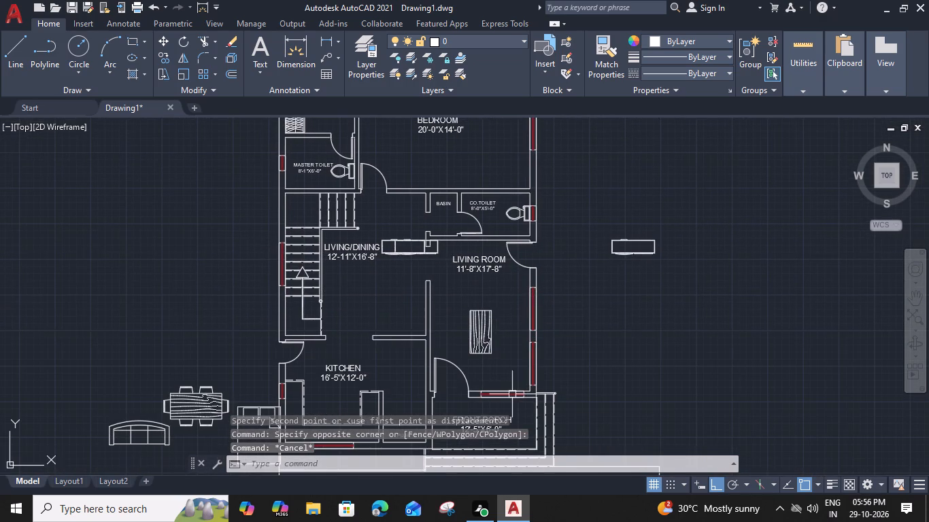
click(665, 236)
click(630, 278)
text(RO)
key(space)
scroll(622, 251, up, 3)
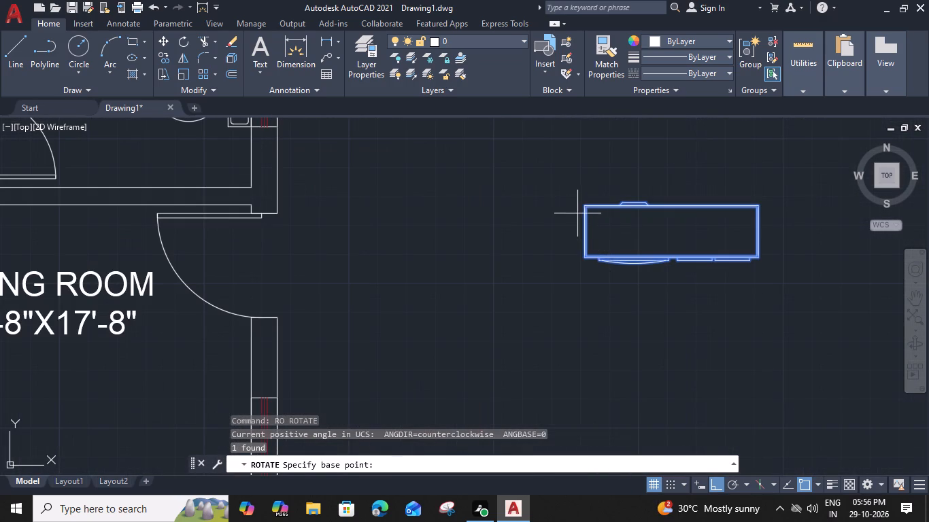
click(584, 206)
scroll(569, 195, up, 1)
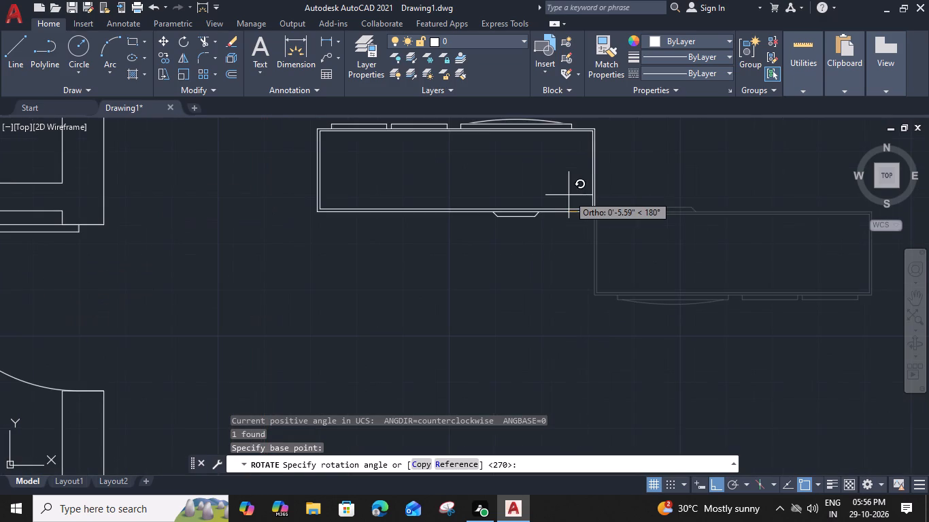
click(594, 185)
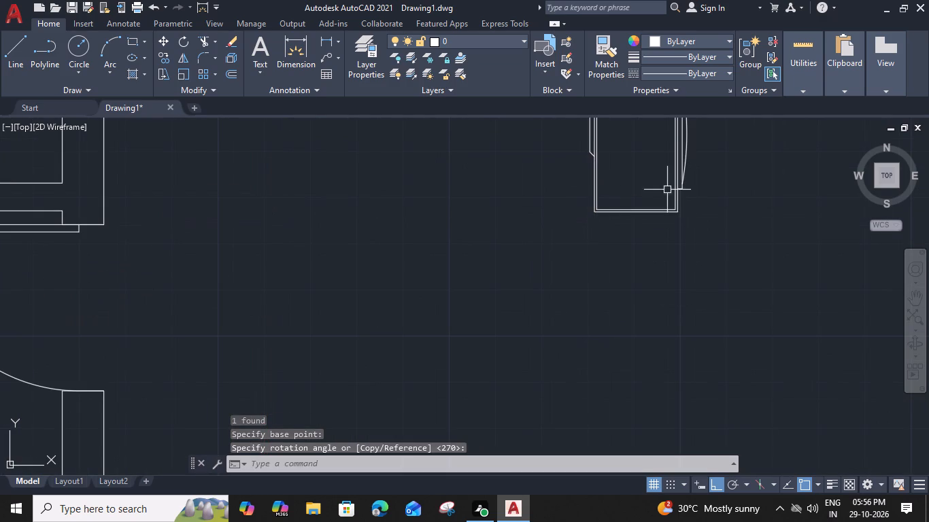
Move the rotated entertainment center by its back edge's midpoint onto the living room's west wall, level with the kitchen partition.
click(683, 188)
key(m)
key(space)
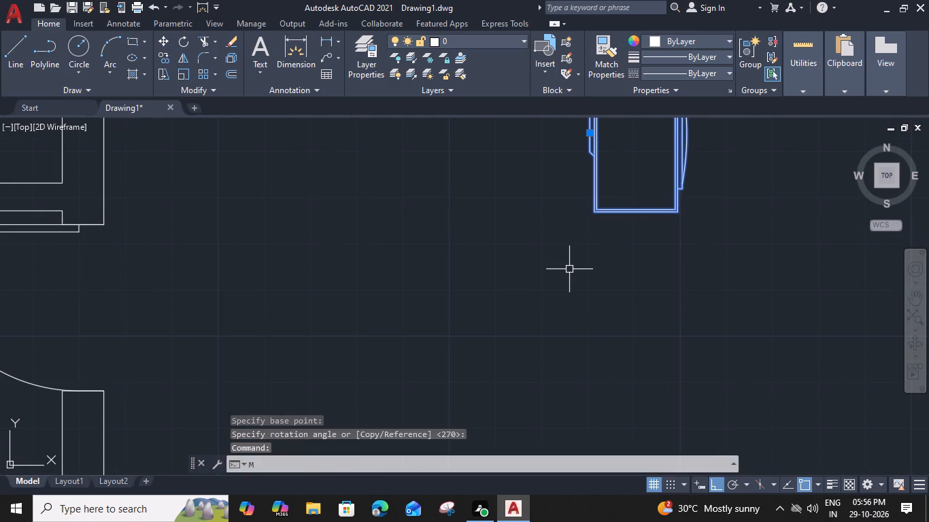
middle_drag(576, 216, 568, 306)
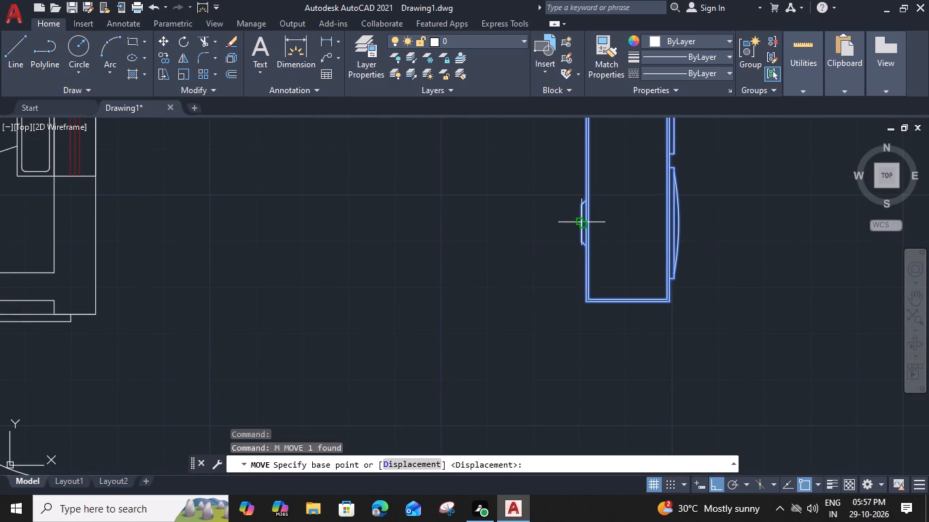
click(581, 222)
scroll(581, 222, down, 2)
middle_drag(500, 328, 760, 188)
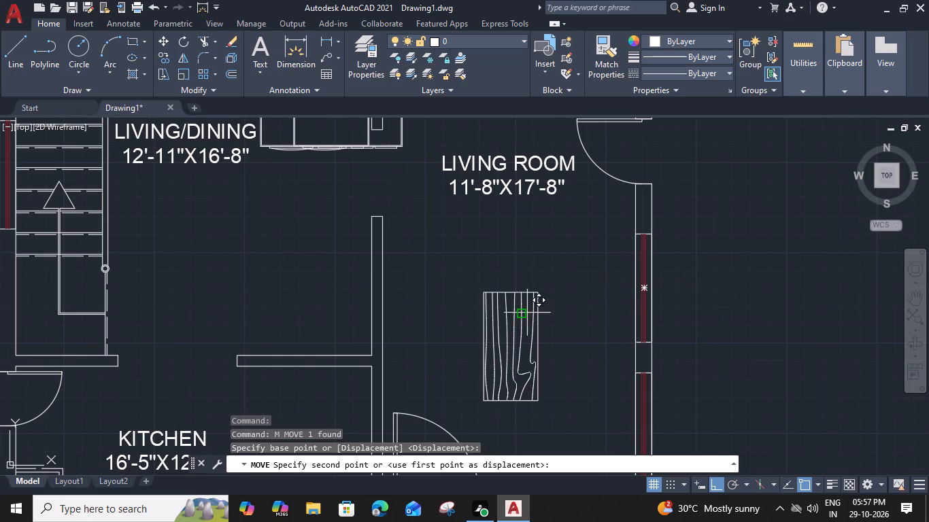
click(384, 358)
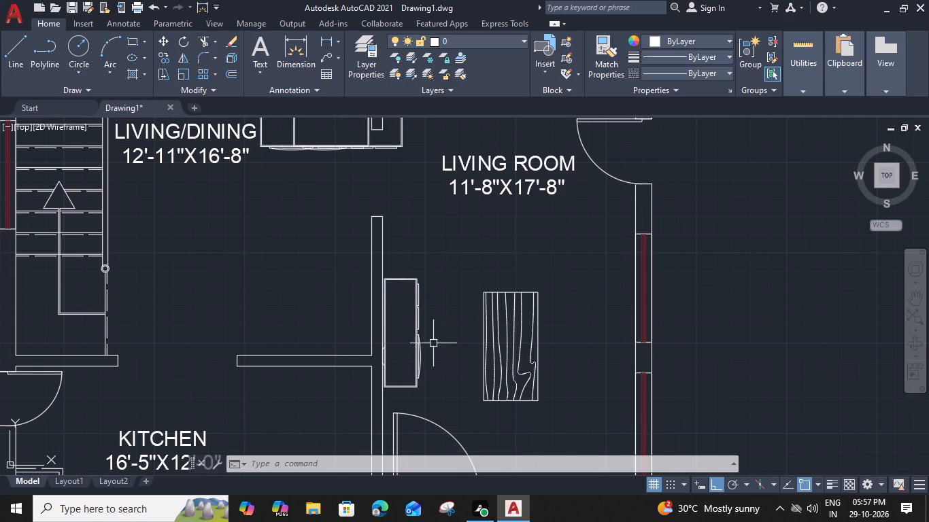
Rotate the sofa west of the house by 270° about its northeast backrest corner, so its back faces east.
middle_drag(438, 343, 414, 314)
scroll(416, 310, down, 2)
middle_drag(412, 346, 464, 236)
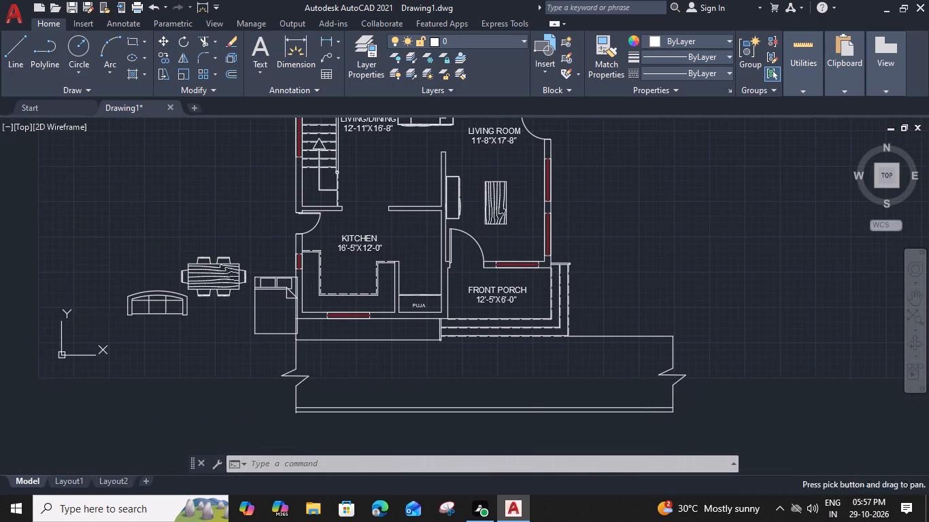
middle_drag(226, 307, 428, 292)
drag(362, 263, 348, 283)
click(324, 316)
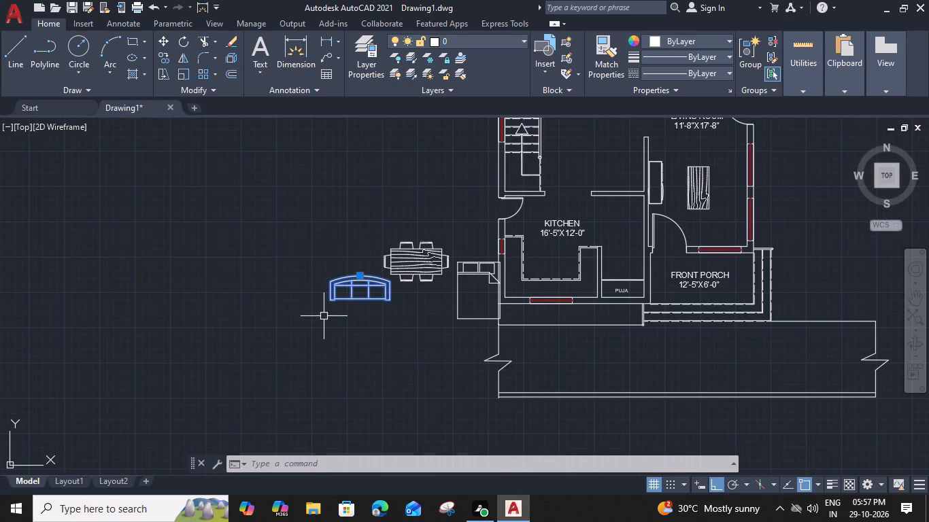
text(RO)
key(space)
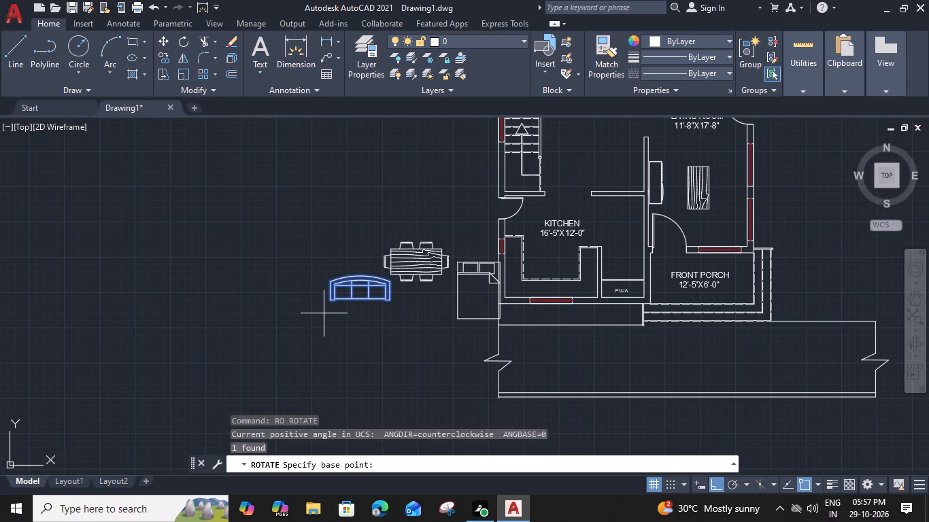
scroll(398, 304, up, 3)
click(362, 211)
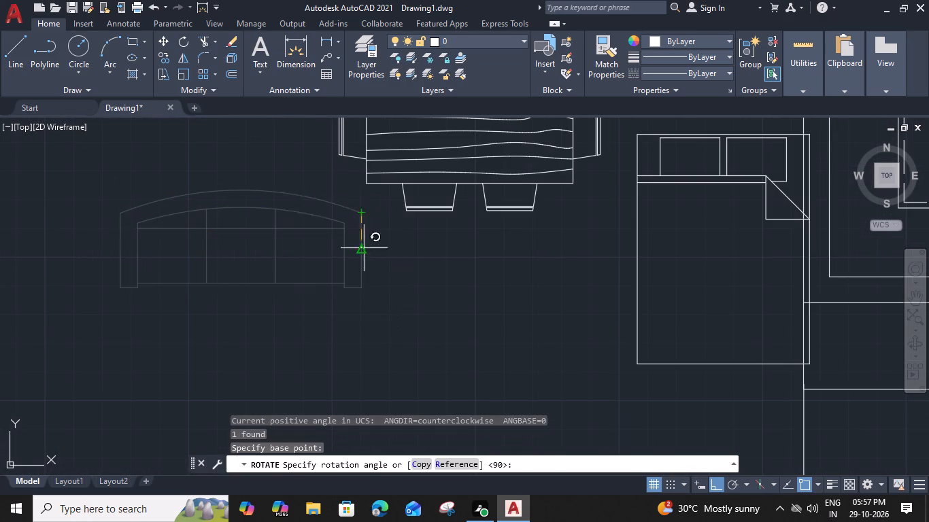
scroll(360, 254, up, 2)
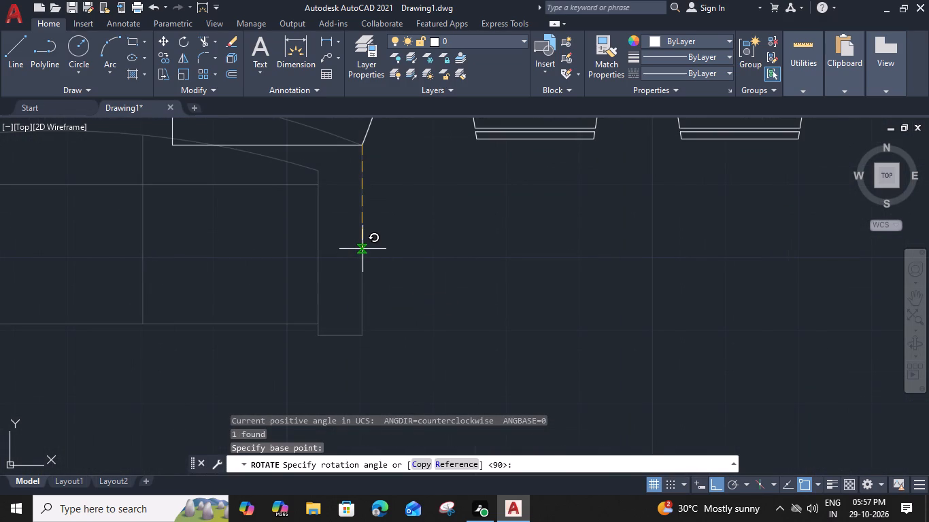
click(362, 334)
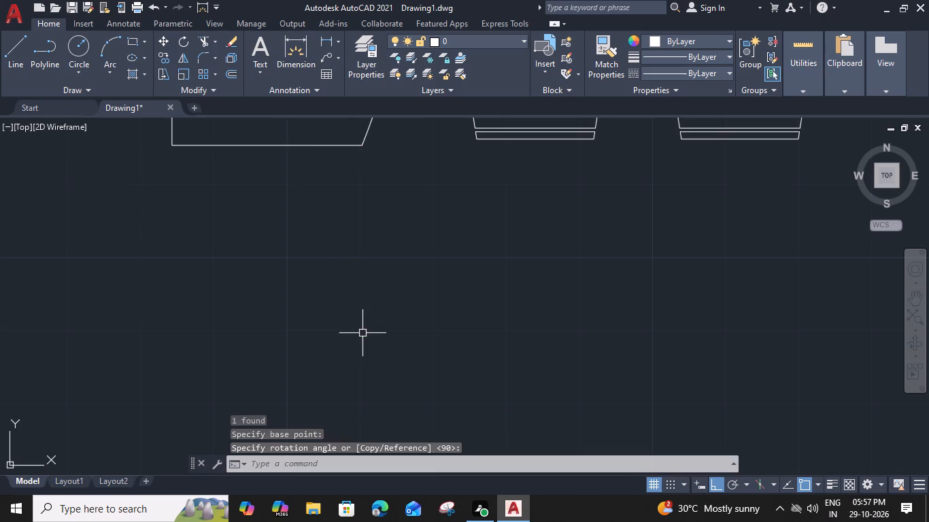
Move the sofa by the midpoint of its back to the living room's east wall, at the section between the two windows.
scroll(362, 333, down, 3)
middle_drag(346, 294, 358, 328)
drag(339, 285, 331, 294)
click(304, 316)
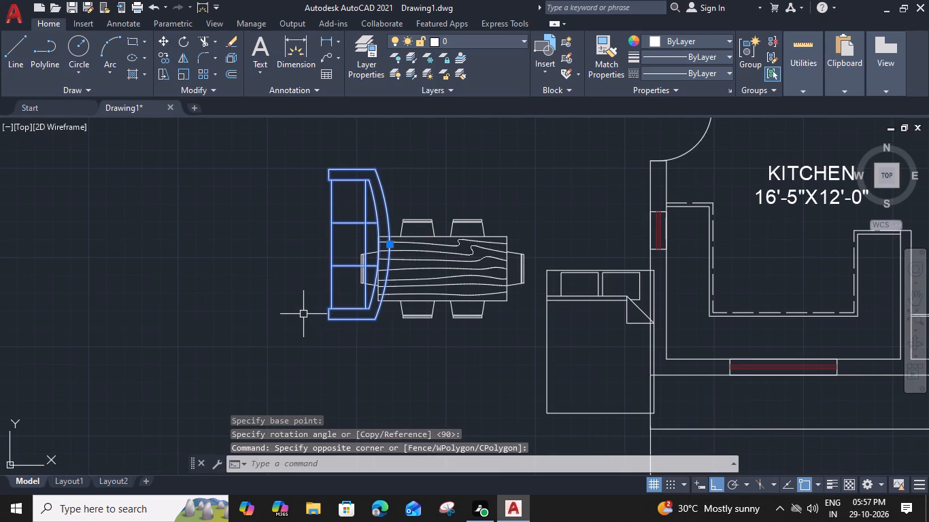
key(m)
key(space)
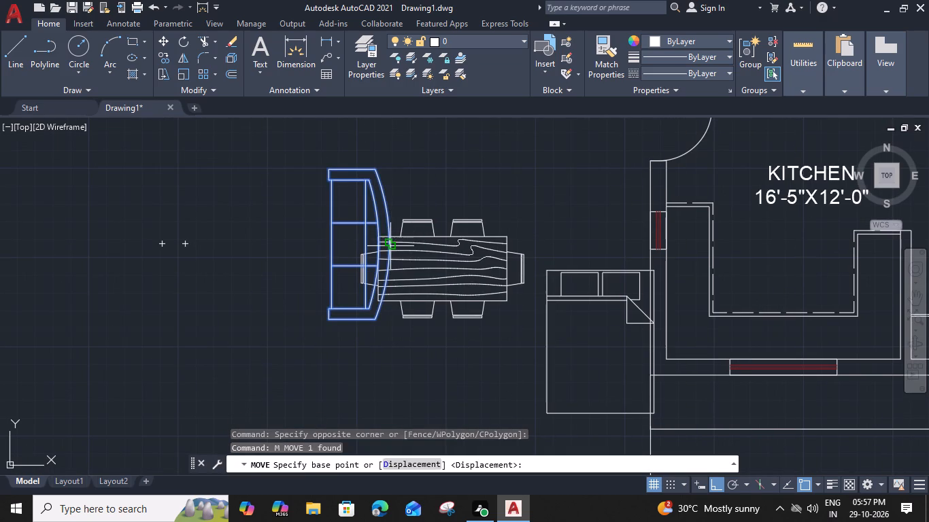
click(391, 245)
scroll(505, 264, down, 3)
middle_drag(556, 263, 299, 273)
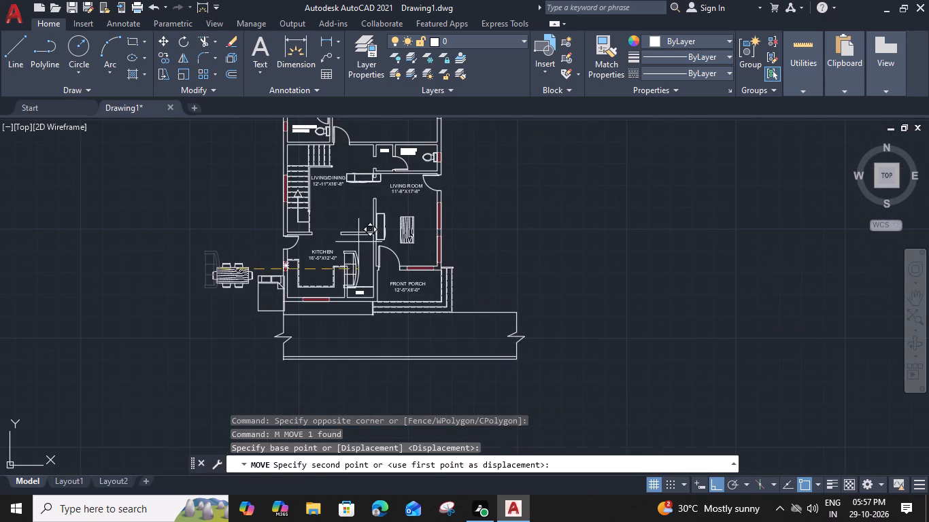
scroll(413, 224, up, 3)
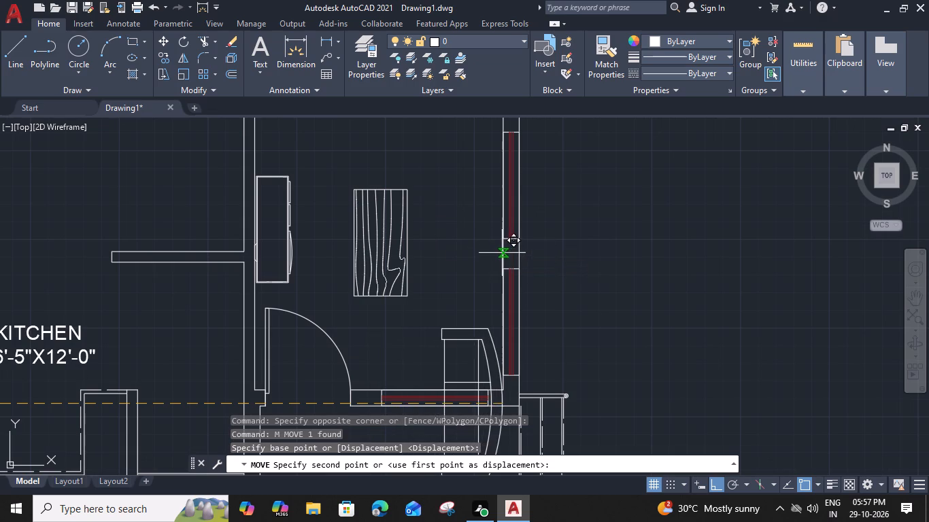
click(502, 247)
Move the living room sofa slightly west, leaving a gap between its back and the east wall.
middle_drag(429, 258, 450, 292)
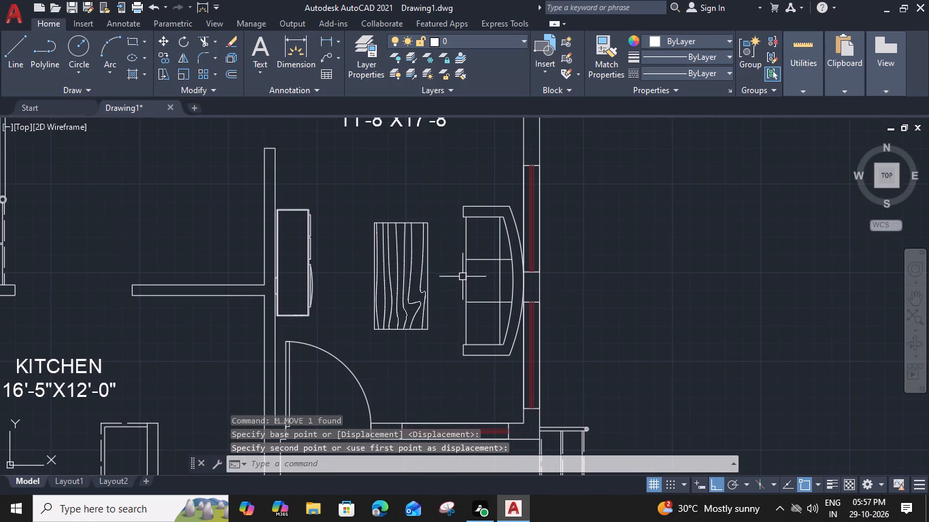
click(469, 238)
text(M)
key(space)
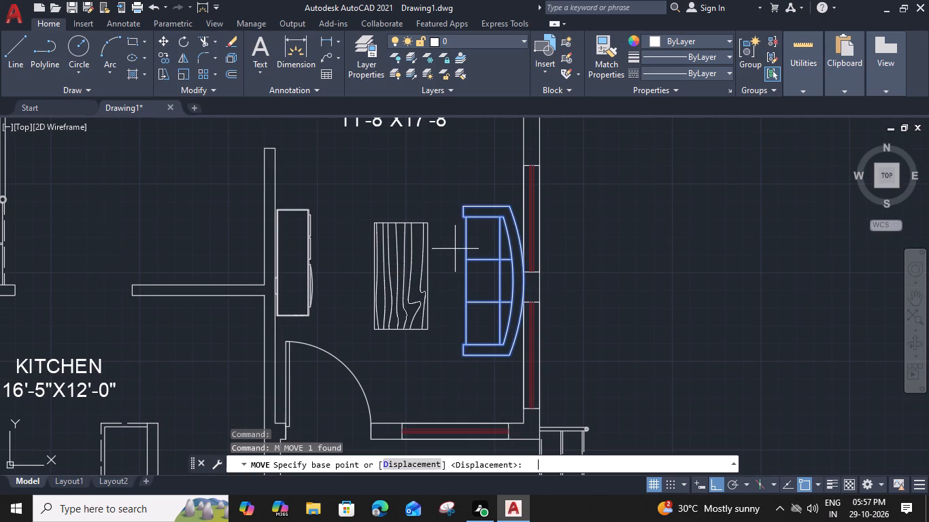
click(467, 283)
click(454, 283)
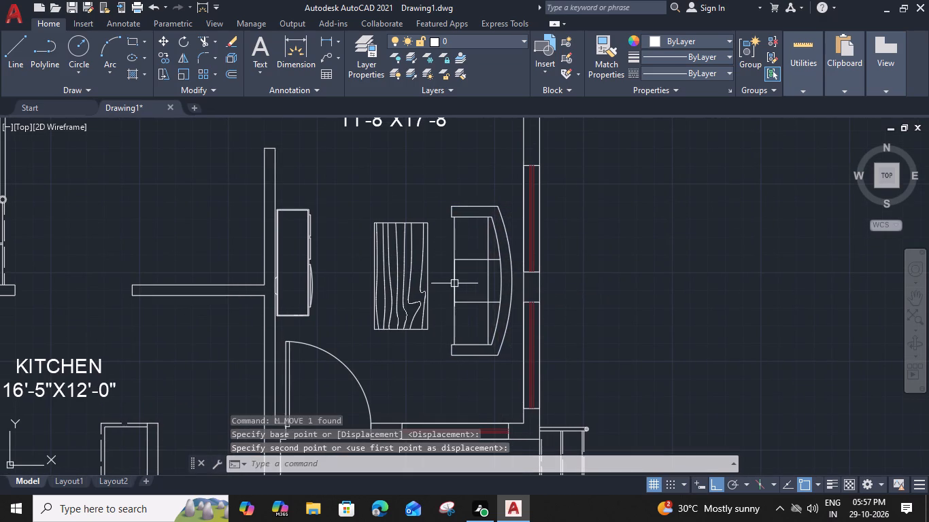
Move the living room sofa slightly north, parallel to the east wall.
scroll(454, 285, down, 1)
middle_drag(455, 285, 460, 302)
scroll(465, 262, up, 1)
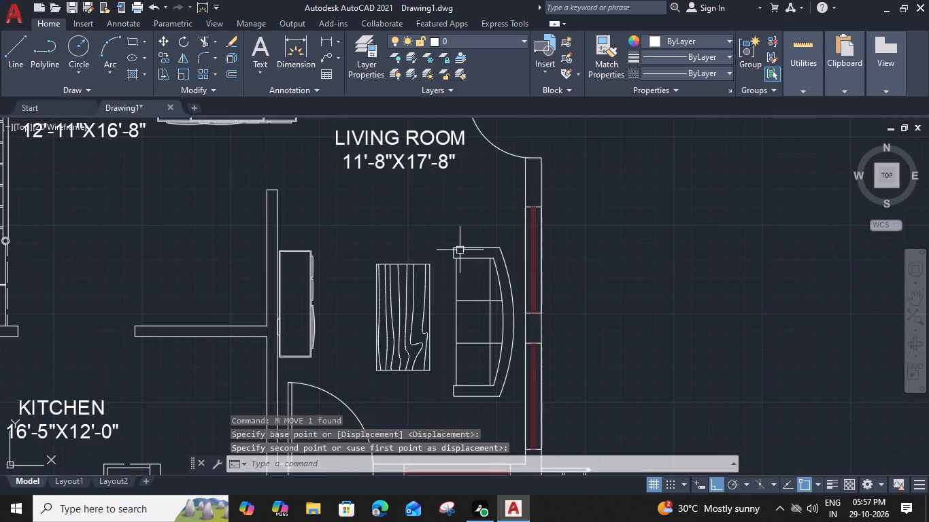
click(460, 250)
text(M)
key(space)
scroll(456, 244, up, 2)
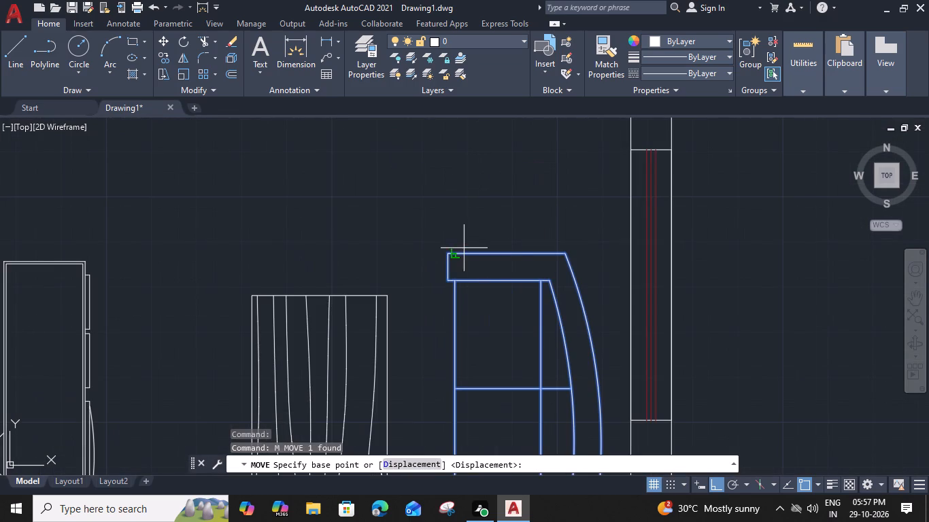
click(501, 253)
click(498, 241)
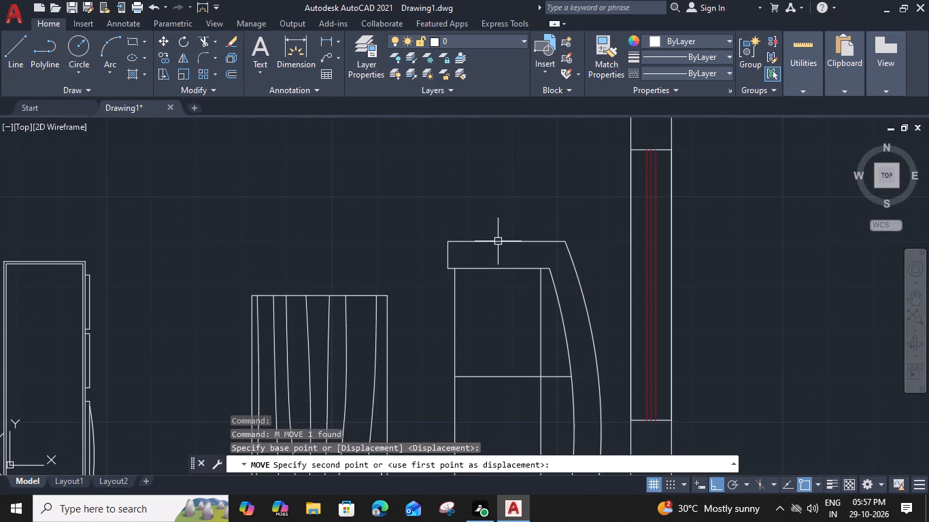
Move the dining set straight north outside the west wall, level with the lower part of the staircase.
scroll(497, 241, down, 2)
scroll(373, 363, down, 2)
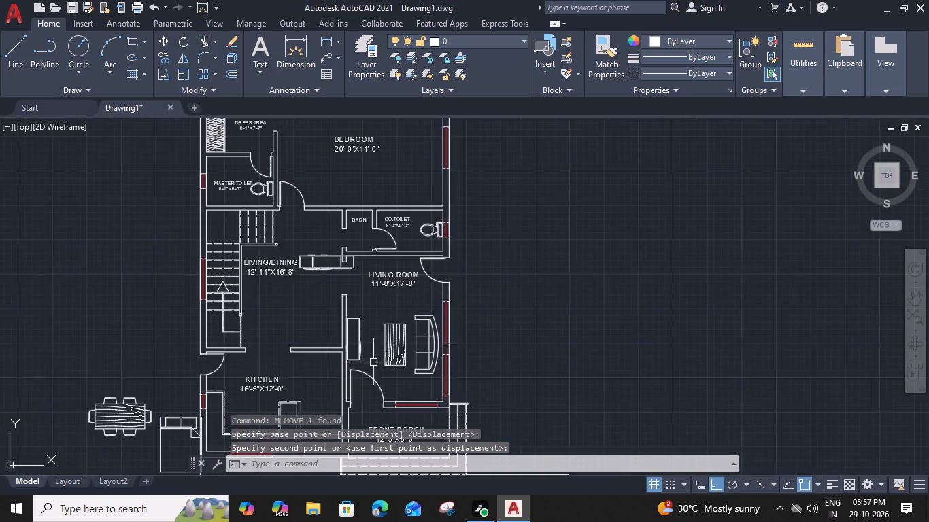
middle_drag(284, 357, 455, 312)
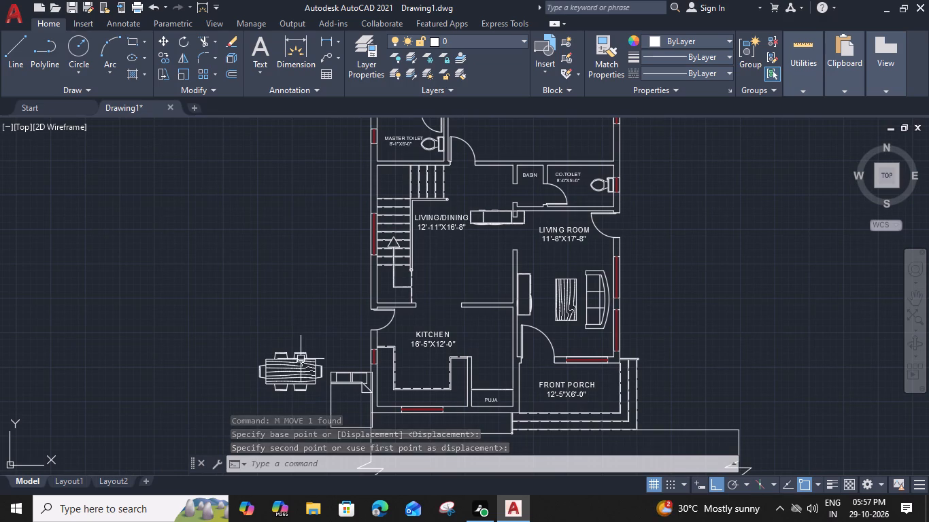
click(301, 359)
key(m)
key(space)
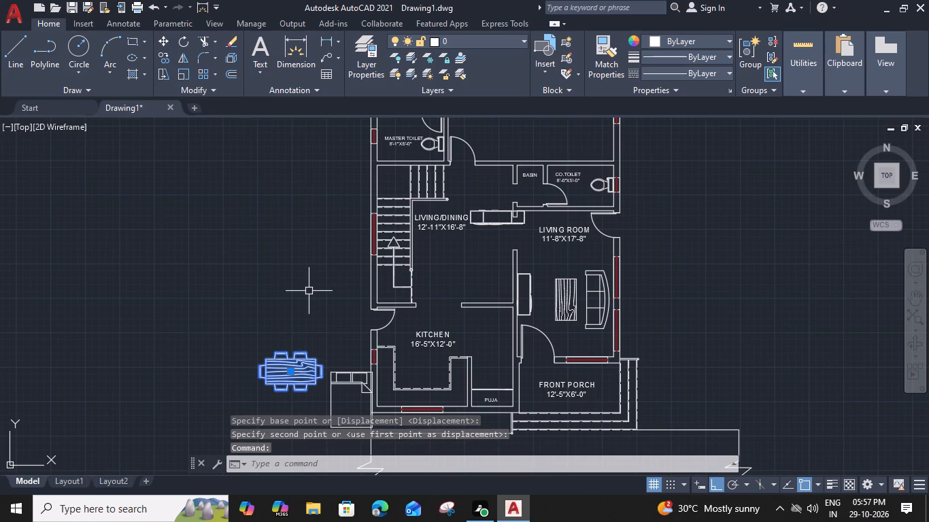
scroll(274, 365, up, 3)
click(311, 354)
scroll(350, 181, down, 2)
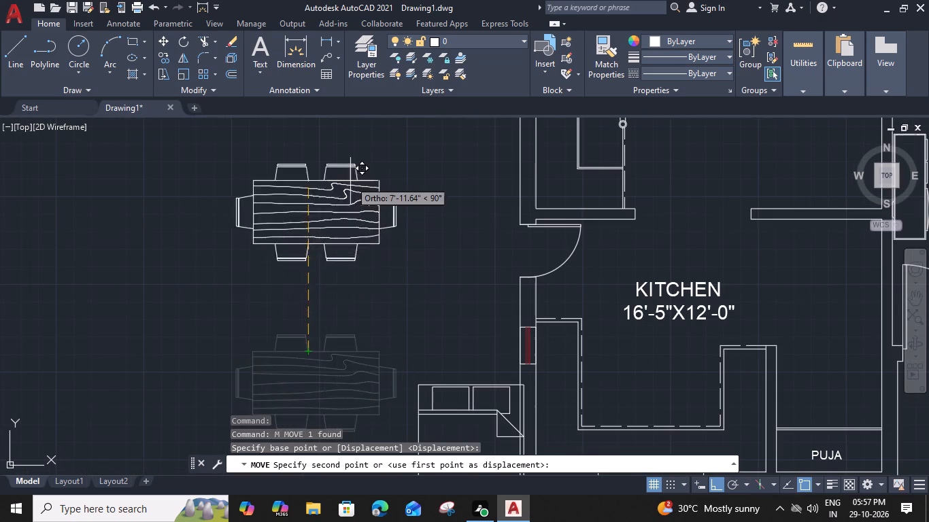
middle_drag(350, 184, 349, 263)
click(345, 222)
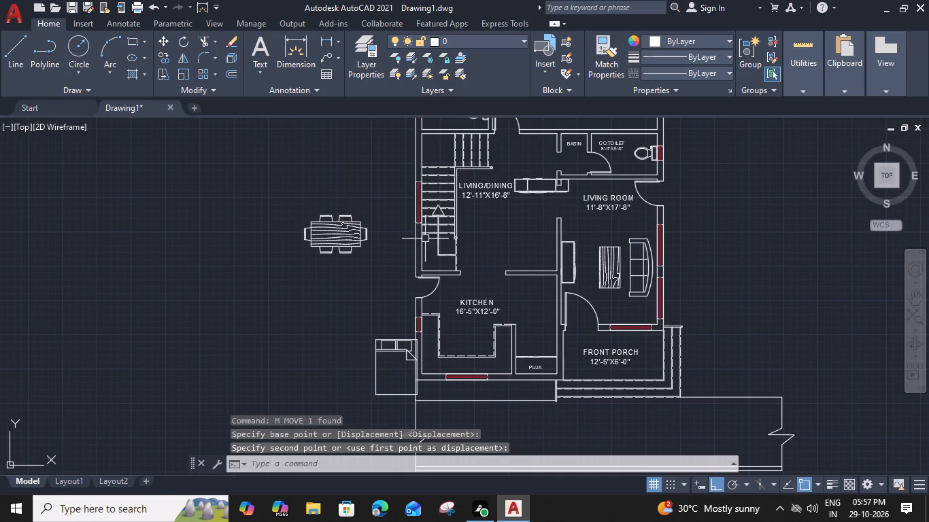
Delete the two overlapping entertainment centers beside the LIVING/DINING label at the opening to the living room.
click(546, 194)
key(Delete)
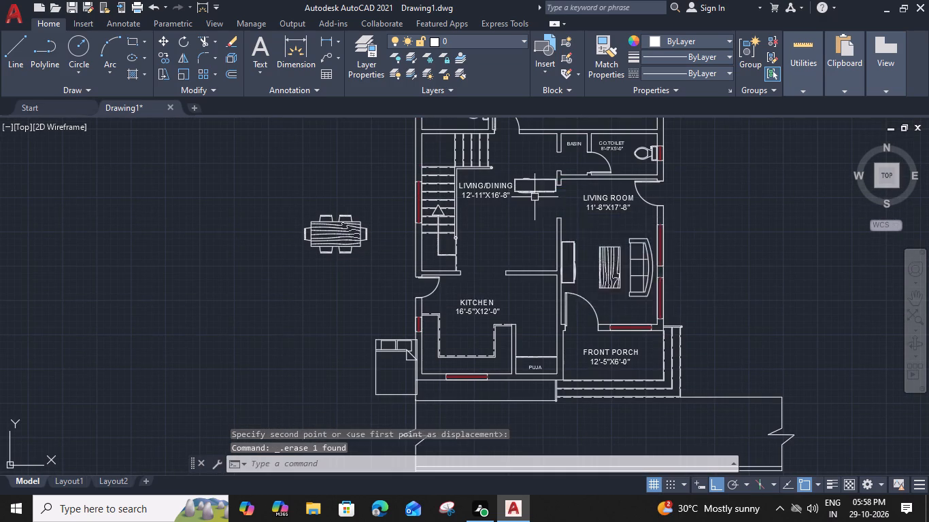
click(535, 190)
key(Delete)
Move the dining set straight east from outside the house into the living/dining room, between the staircase and the living room wall.
click(358, 228)
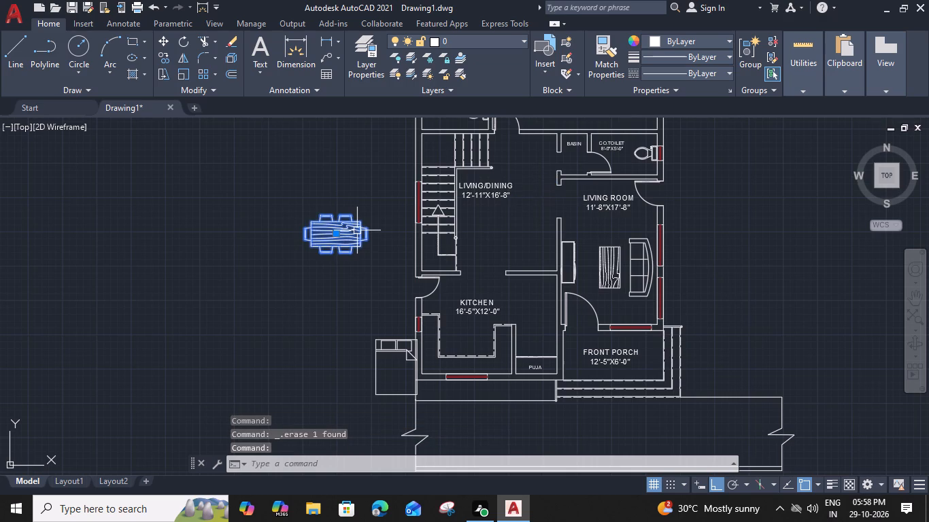
text(M)
key(space)
scroll(364, 207, up, 2)
click(356, 245)
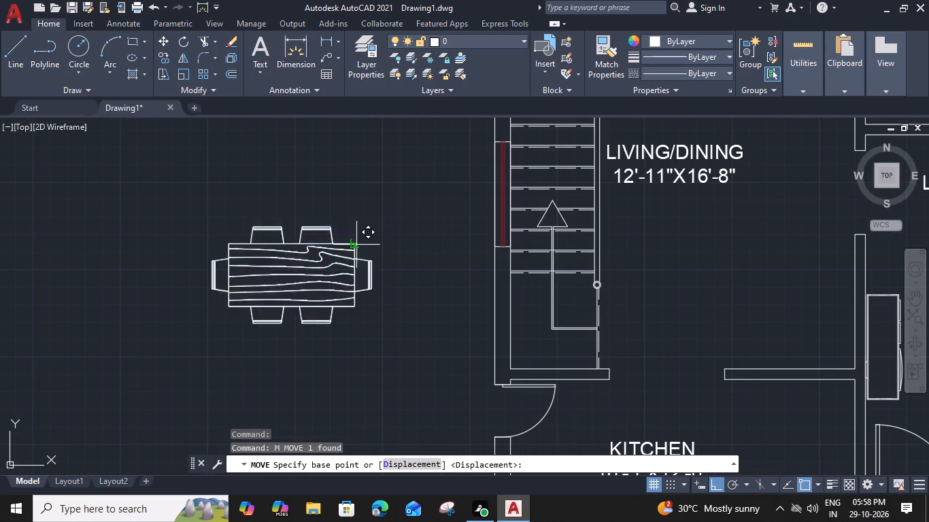
click(774, 234)
middle_drag(777, 234, 721, 243)
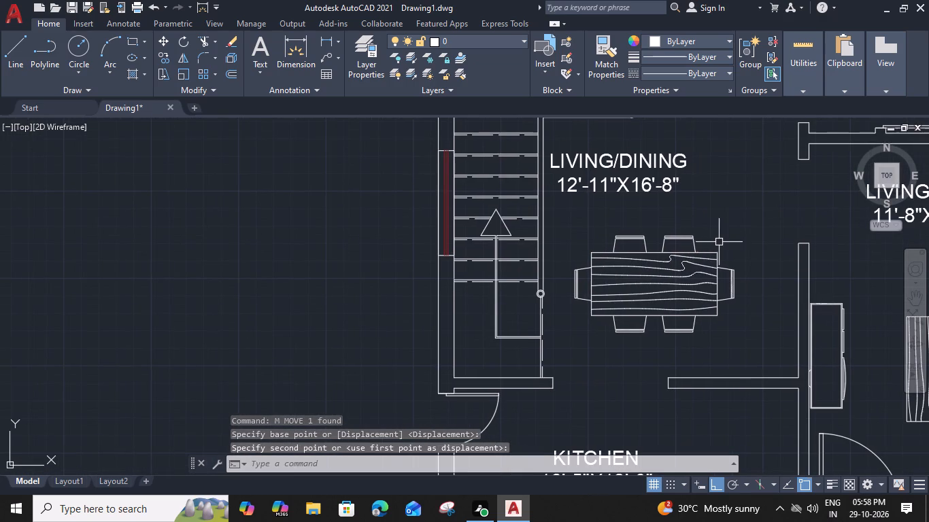
Move the LIVING/DINING label about 2'-11" east and slightly north, above the dining set.
middle_drag(662, 233, 494, 305)
click(504, 242)
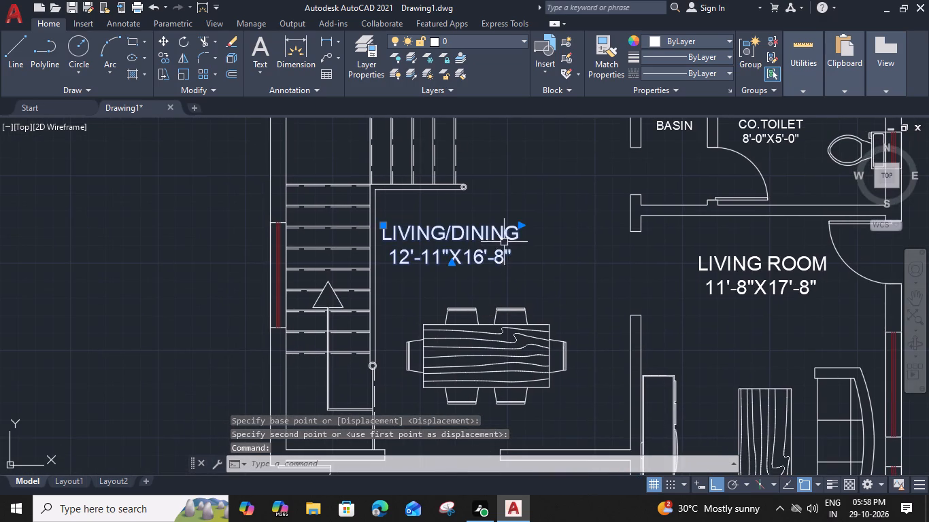
text(M)
key(space)
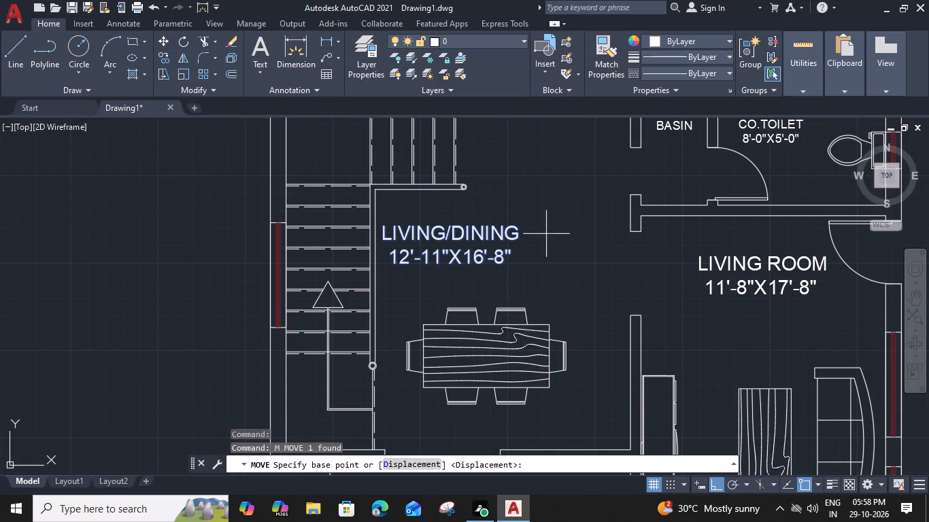
click(520, 264)
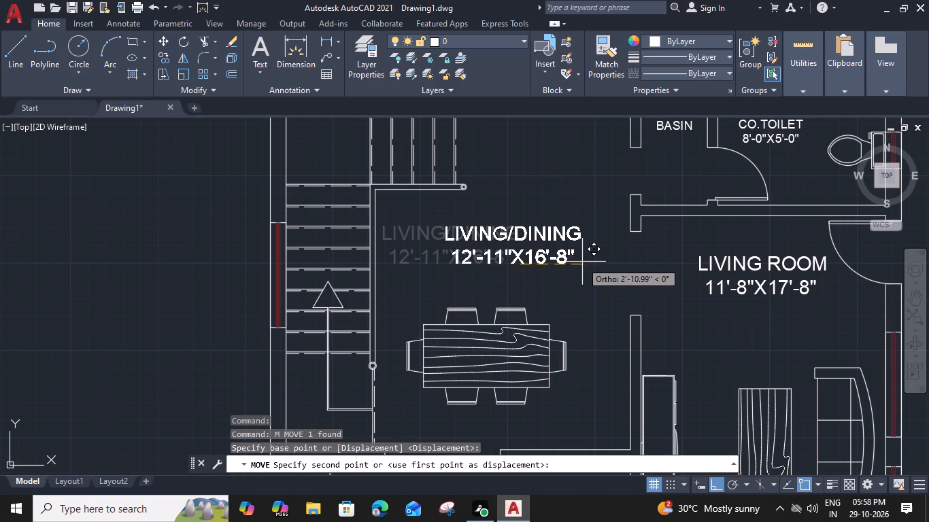
click(584, 262)
click(519, 239)
key(m)
key(space)
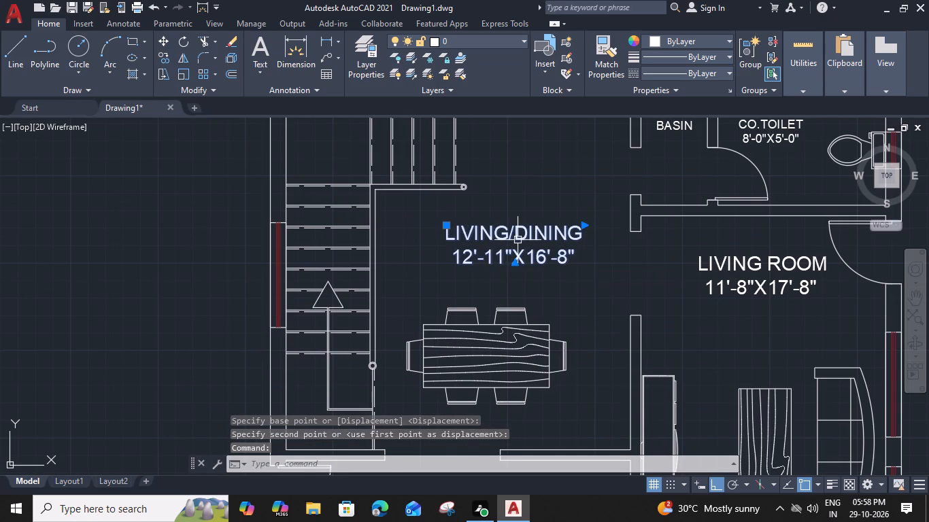
click(447, 227)
click(441, 200)
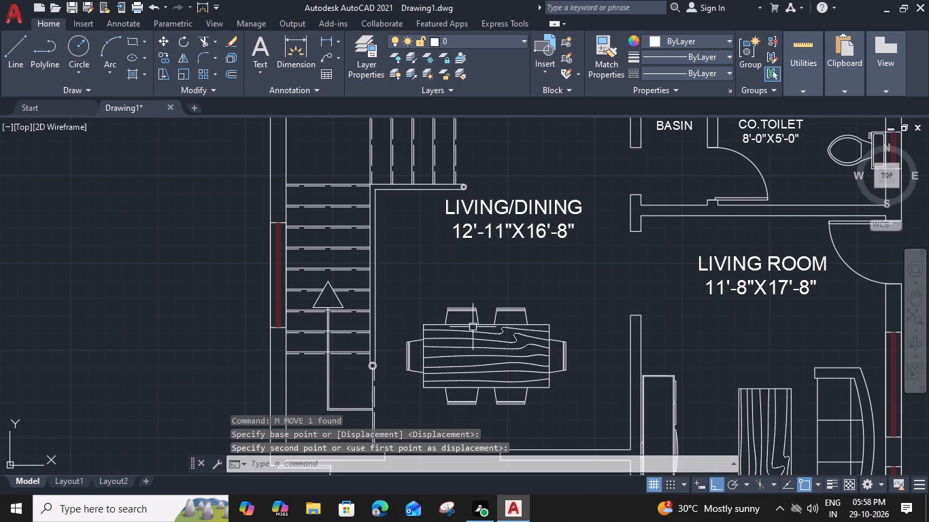
Move the dining set north, closer to the LIVING/DINING label, and slightly east.
click(488, 330)
text(M)
key(space)
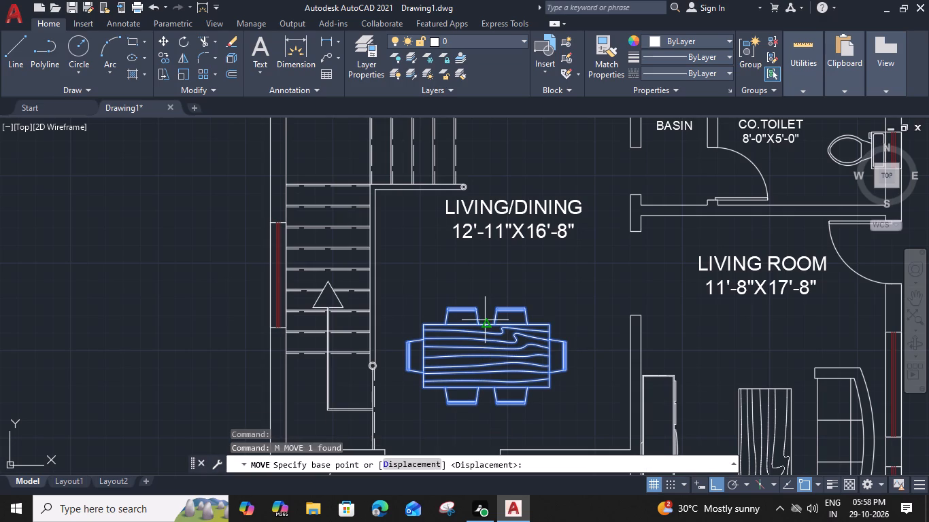
click(485, 321)
click(490, 281)
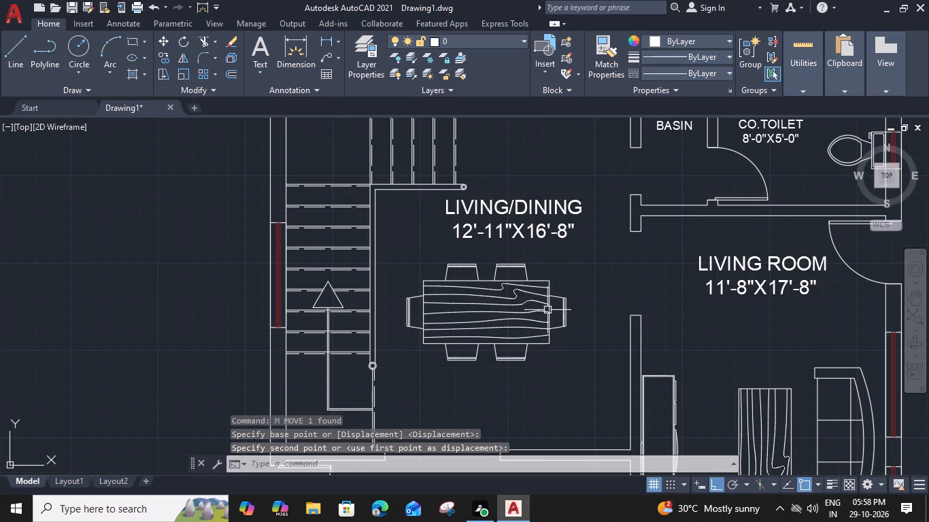
click(550, 311)
text(M)
key(space)
click(550, 312)
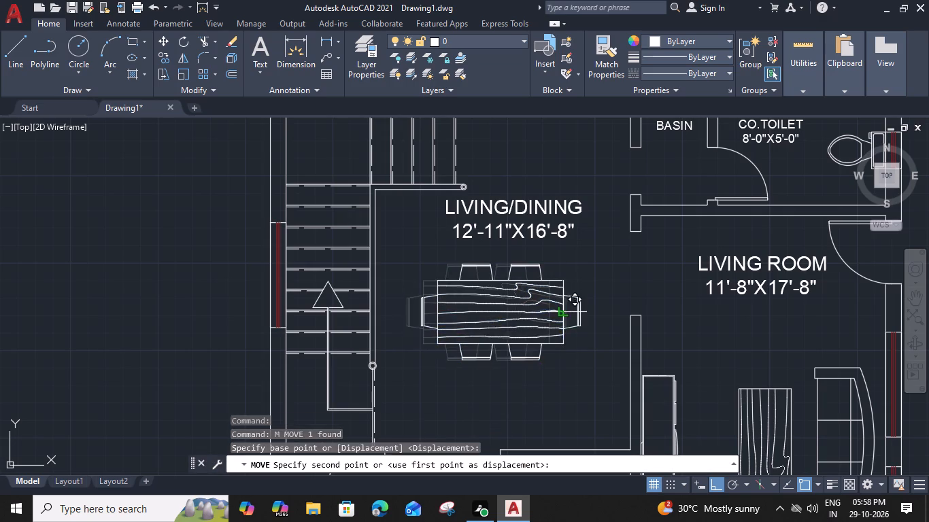
click(562, 311)
Rotate the bed outside the kitchen's west wall 180° about its northwest corner, so its pillows face south.
middle_drag(554, 378, 545, 298)
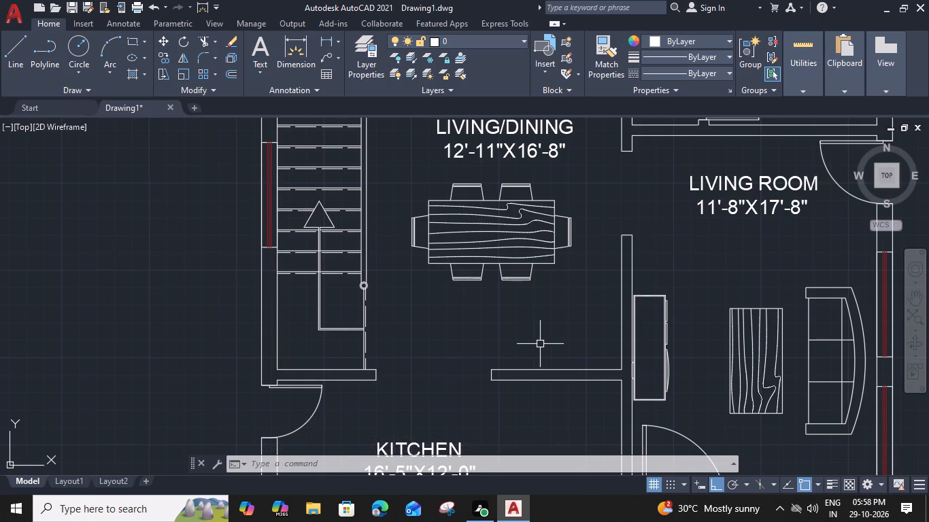
middle_drag(427, 351, 440, 158)
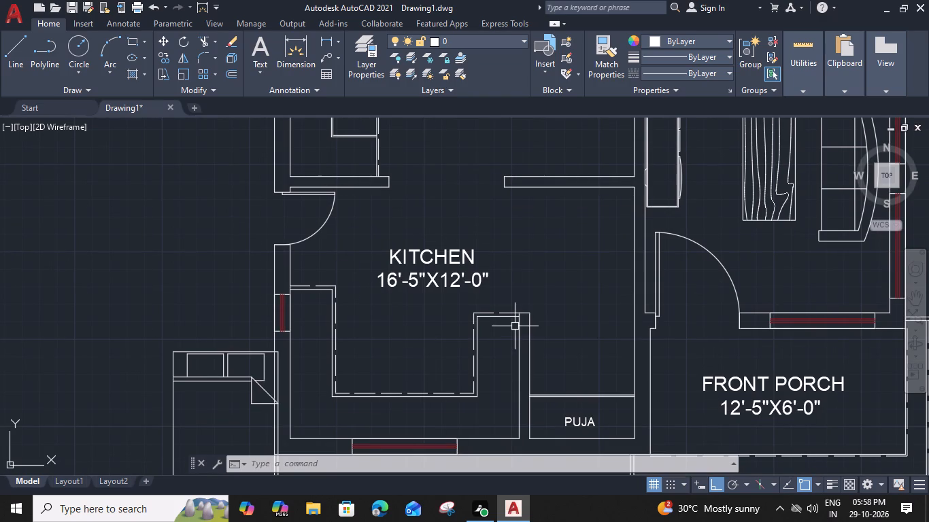
middle_drag(514, 337, 538, 432)
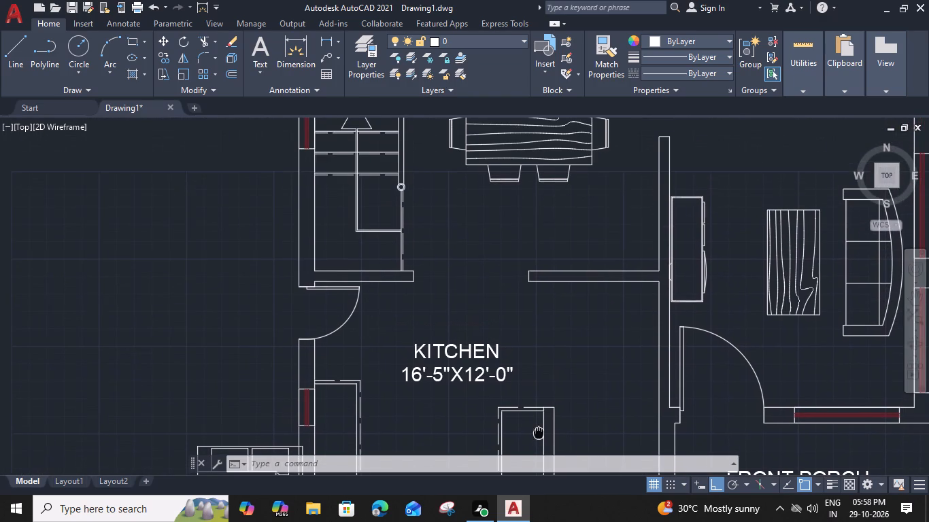
scroll(539, 340, down, 1)
middle_drag(541, 340, 569, 158)
click(387, 224)
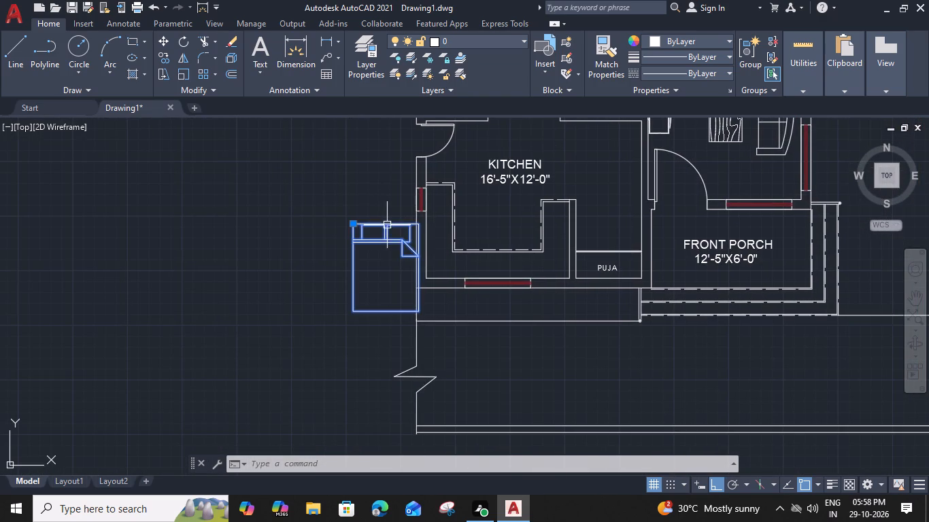
text(RO)
key(space)
scroll(356, 222, up, 1)
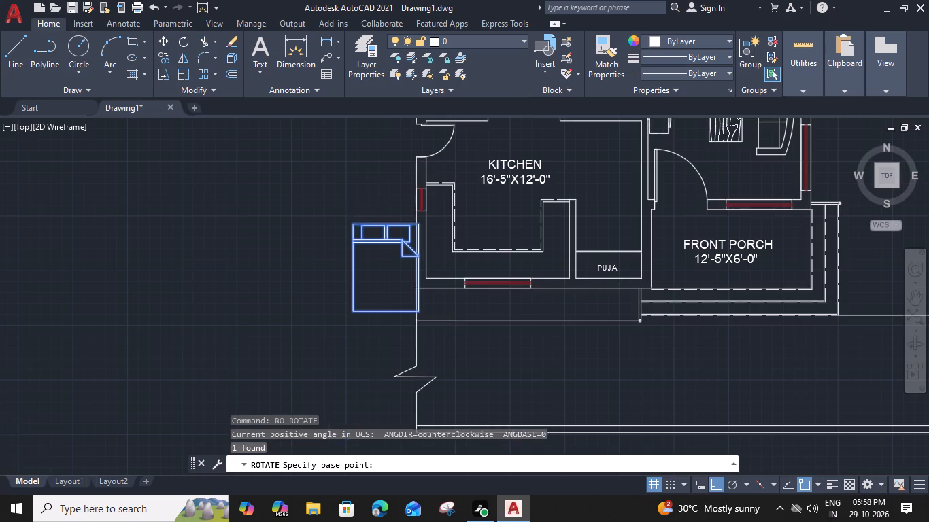
scroll(356, 222, up, 1)
click(346, 228)
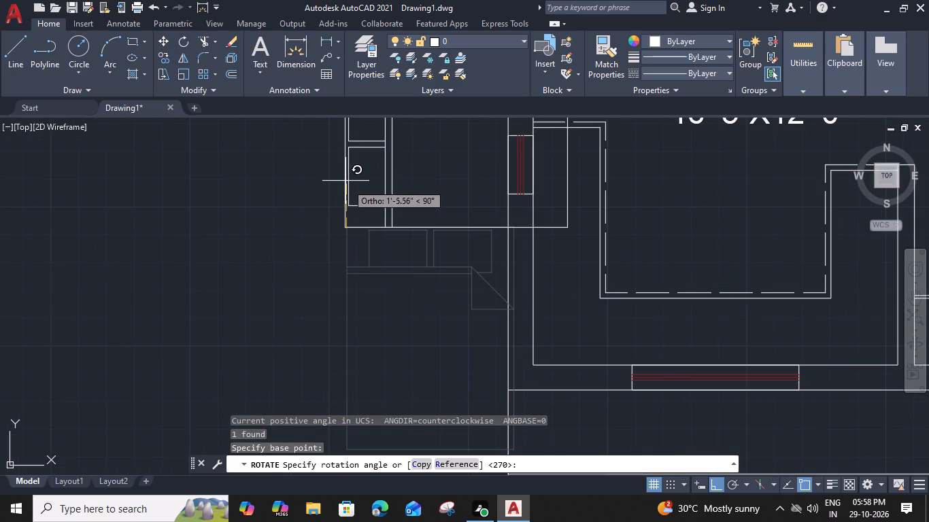
scroll(234, 234, up, 1)
middle_drag(222, 227, 443, 251)
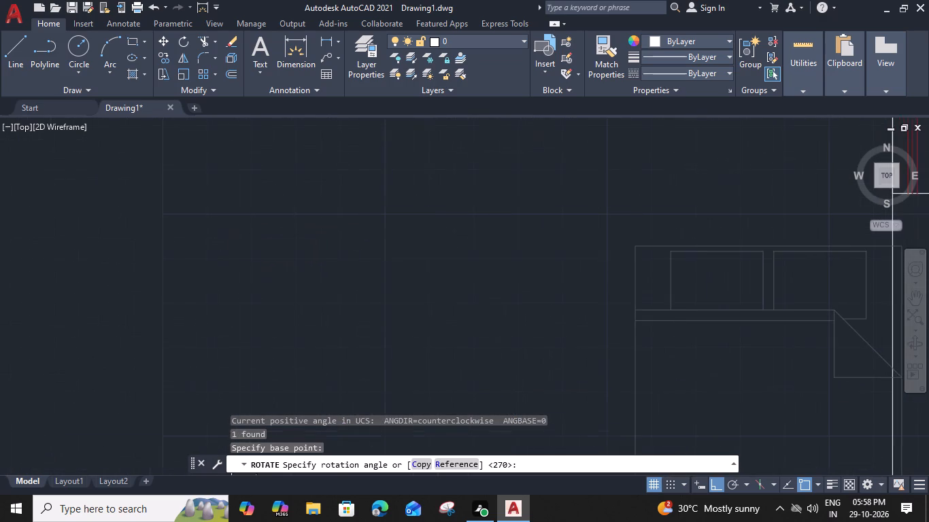
scroll(369, 246, up, 3)
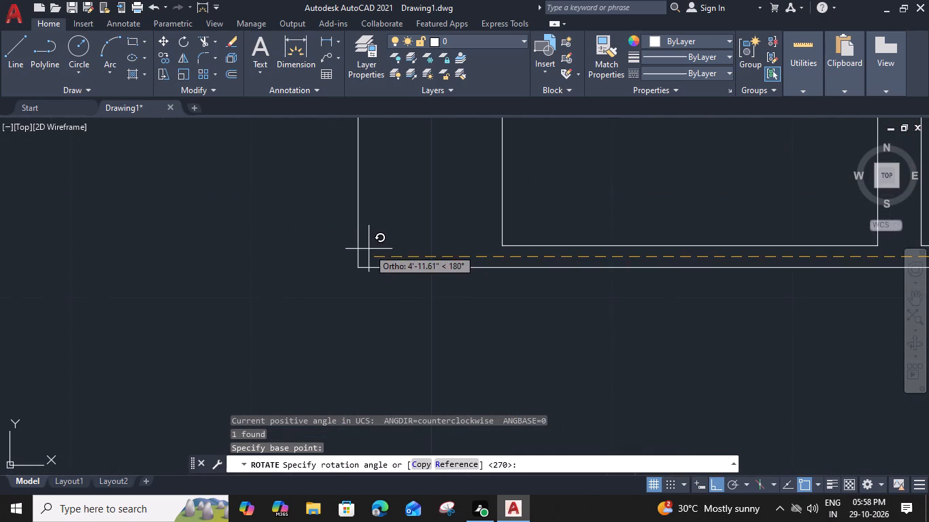
click(357, 256)
Move the bed by the midpoint of its pillow end to the midpoint of the bedroom's south wall.
scroll(357, 256, down, 3)
click(492, 260)
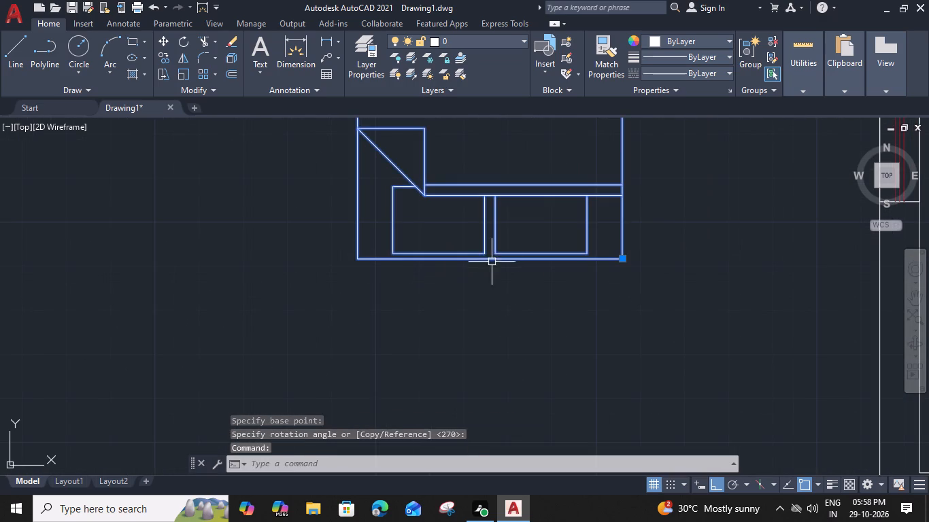
text(M)
key(space)
click(492, 262)
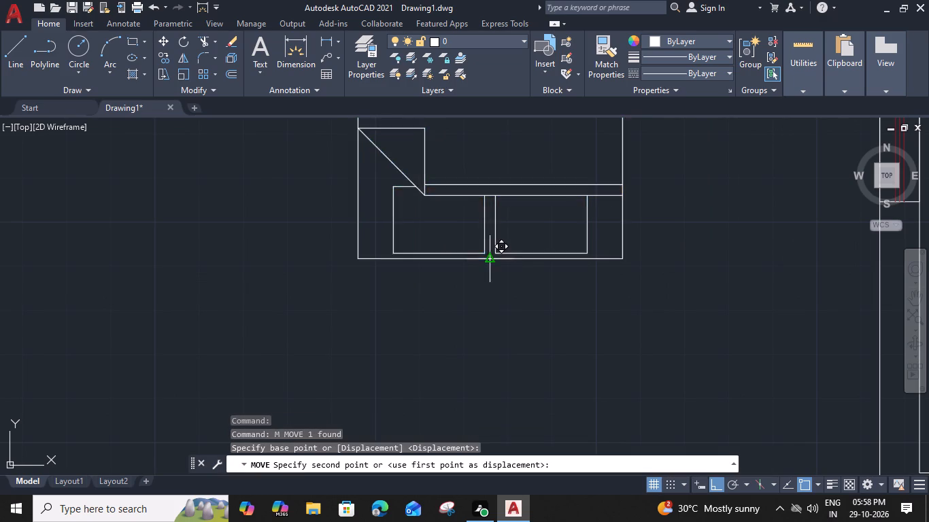
scroll(493, 262, down, 3)
middle_drag(662, 249, 264, 389)
middle_drag(456, 203, 265, 391)
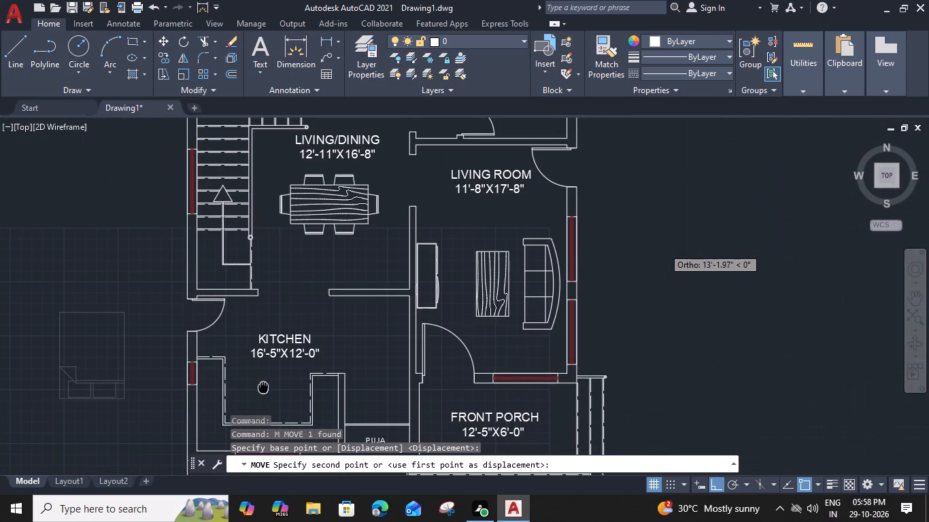
middle_drag(265, 391, 430, 398)
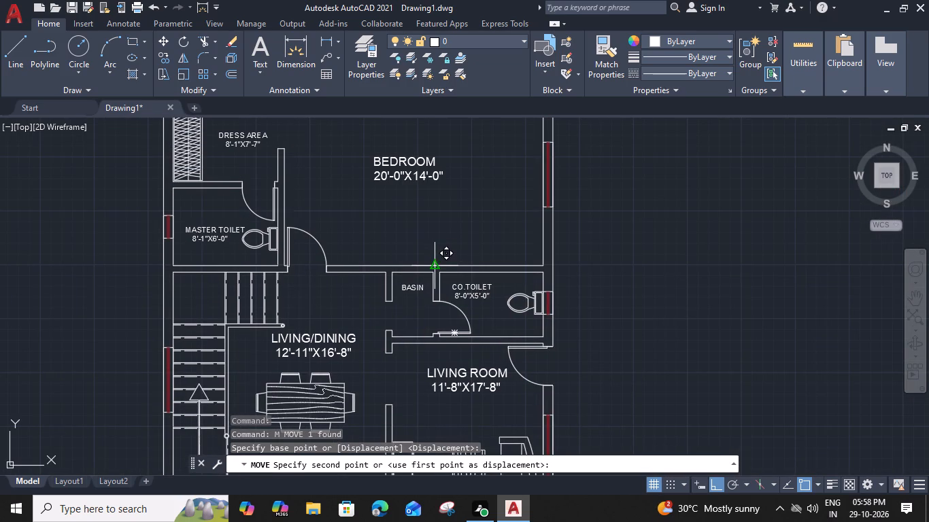
click(432, 265)
Move the BEDROOM label east to center it over the bed, and about 1'-2" north, clear of the bed.
middle_drag(456, 224, 465, 318)
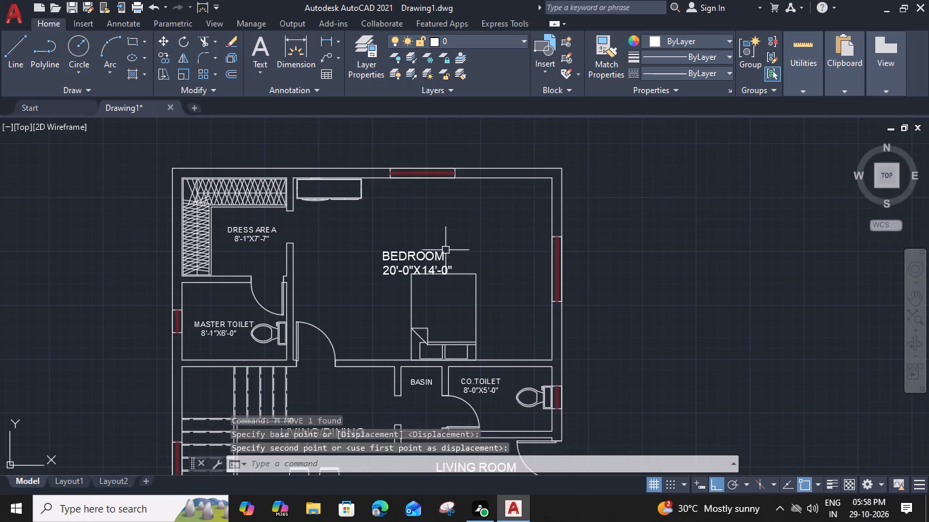
click(440, 255)
text(M)
key(space)
scroll(456, 260, up, 1)
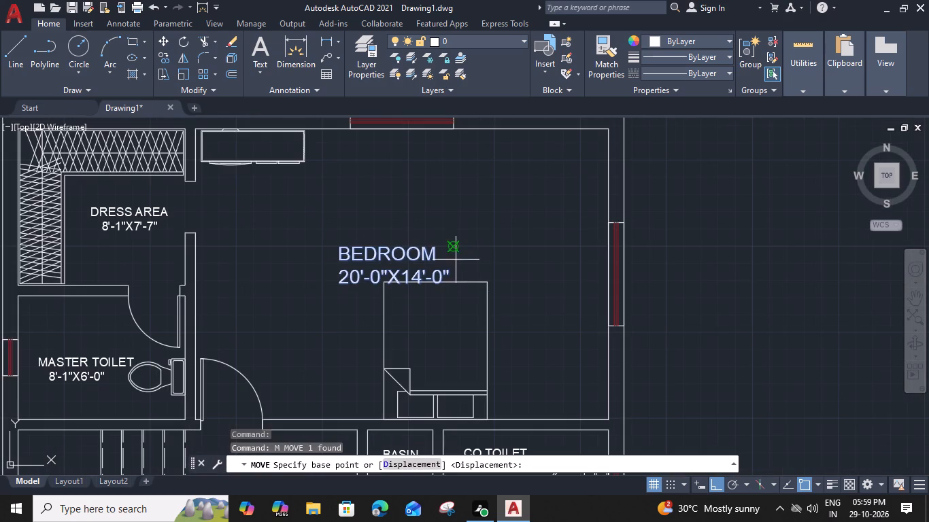
click(446, 249)
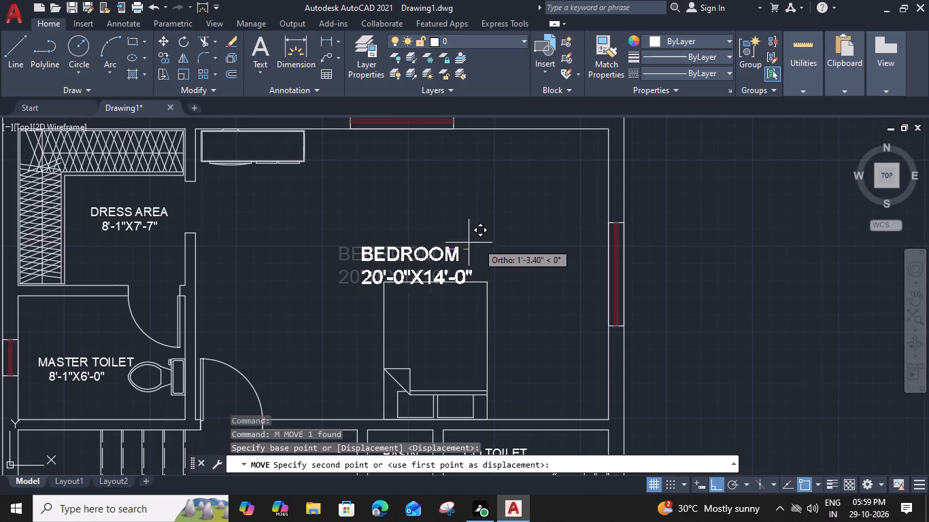
click(491, 243)
click(390, 245)
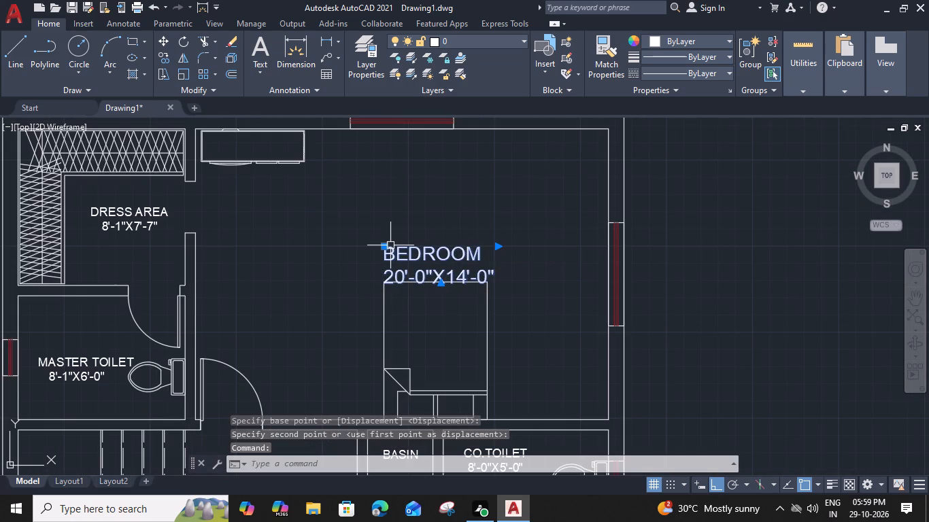
text(M)
key(space)
click(386, 249)
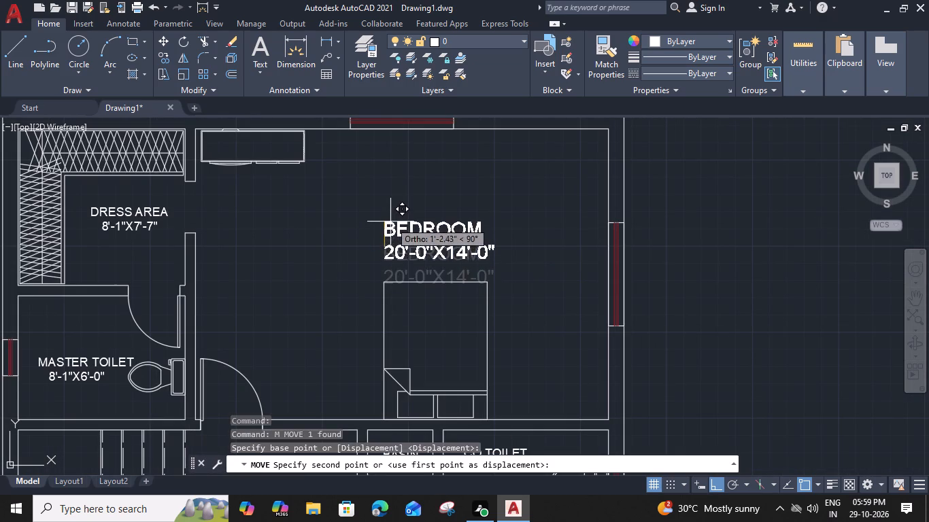
click(390, 222)
Copy the living room sofa about 23'-8" straight north into the bedroom, beside the east wall window.
scroll(396, 231, down, 2)
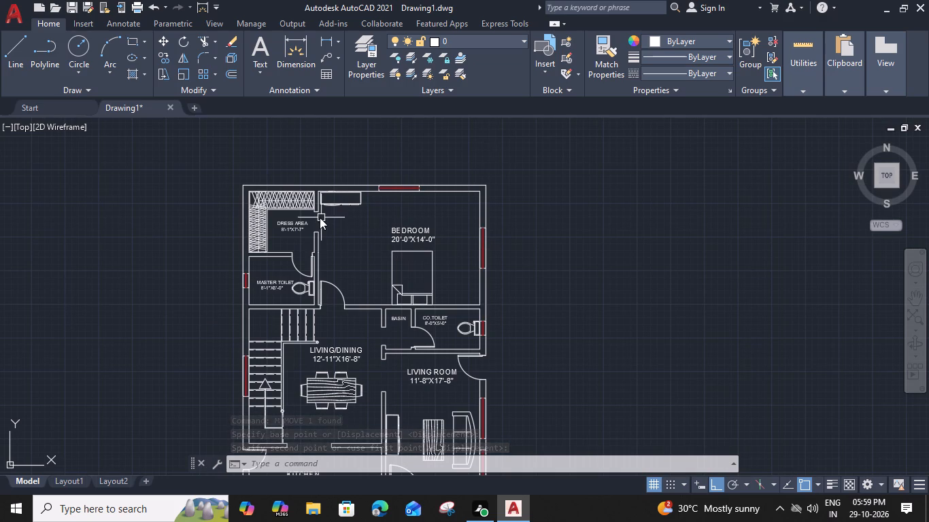
middle_drag(462, 413, 461, 359)
click(461, 360)
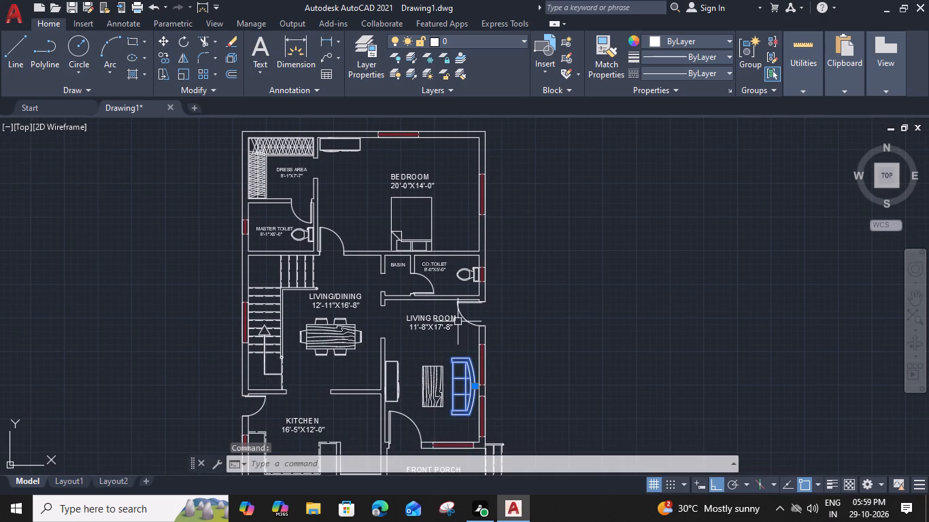
text(CO)
key(space)
scroll(460, 359, up, 3)
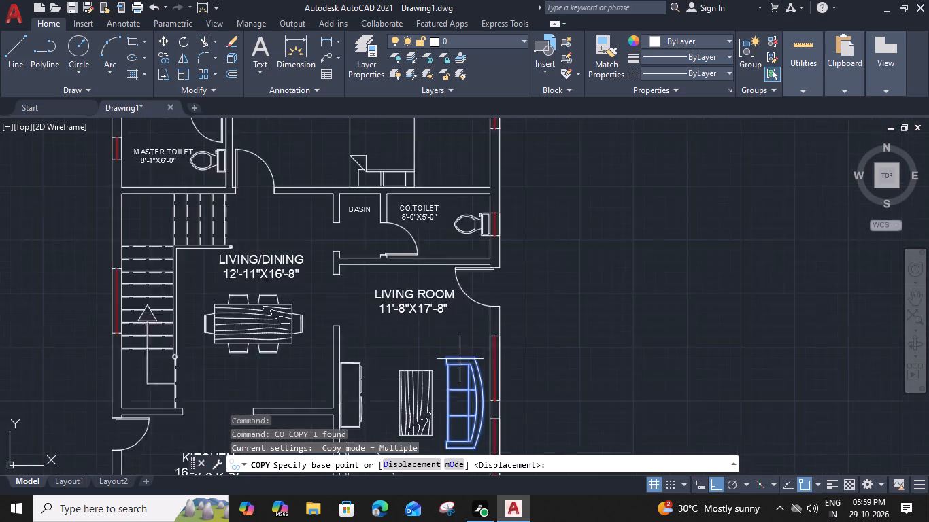
click(438, 355)
middle_drag(455, 239, 456, 239)
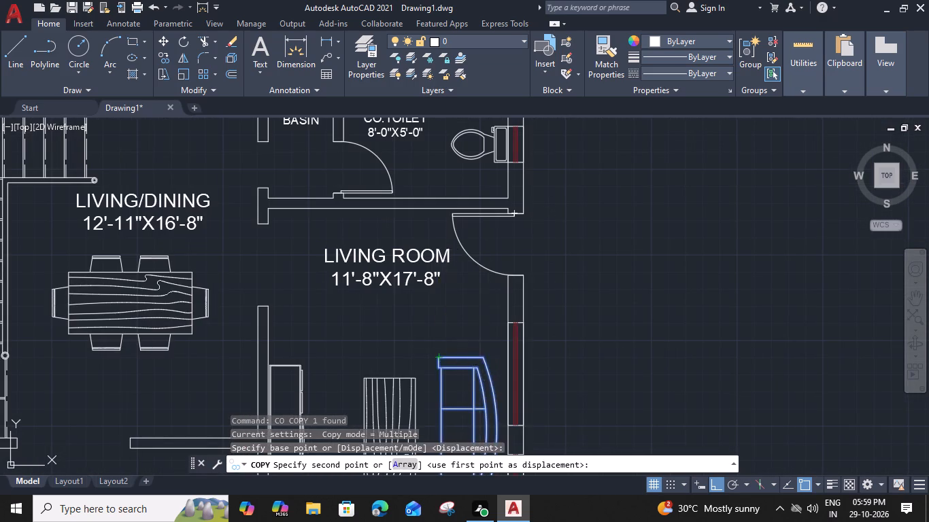
middle_drag(456, 239, 452, 513)
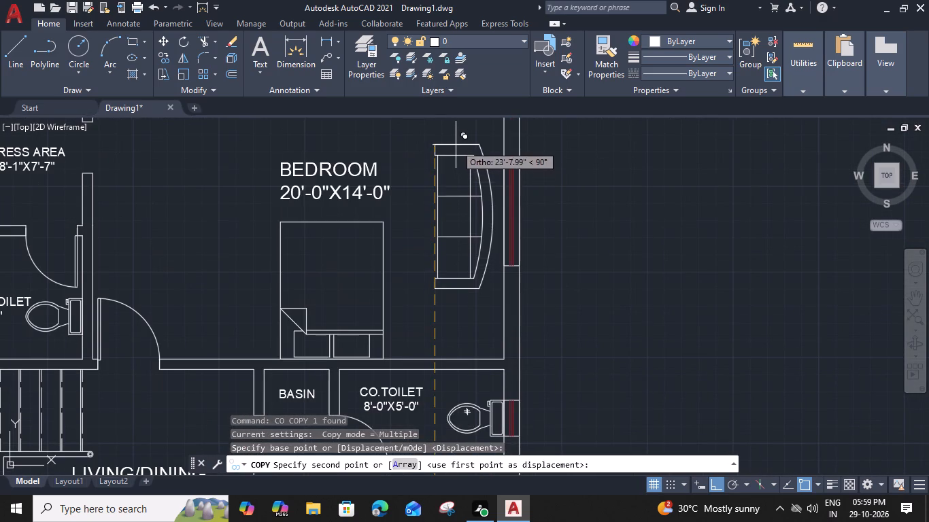
click(455, 145)
key(Escape)
scroll(455, 147, down, 1)
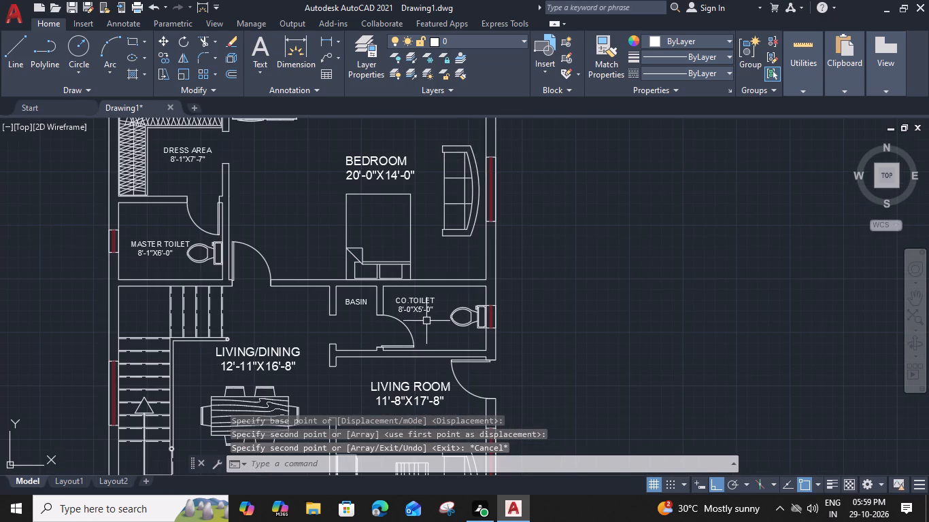
Insert the Trees - Imperial block in the empty space outside the house, east of the bedroom and common toilet.
key(ctrl+3)
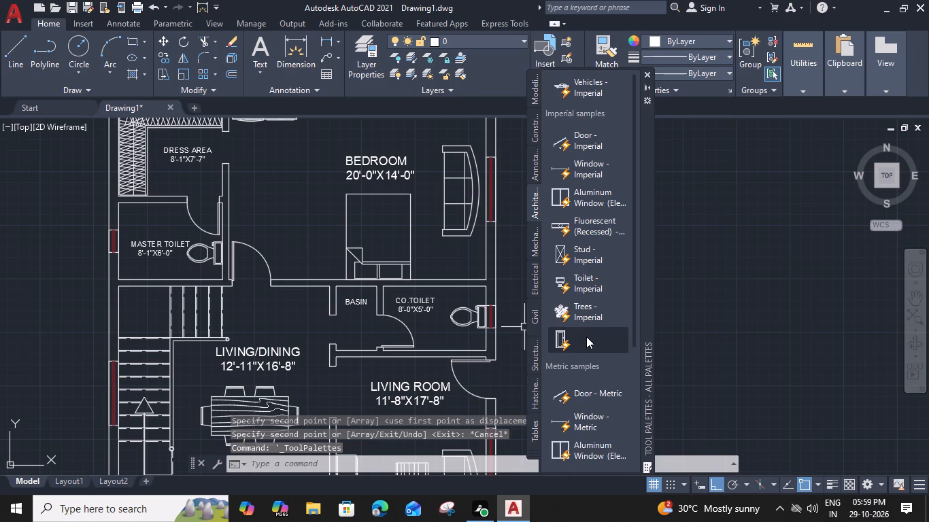
click(585, 321)
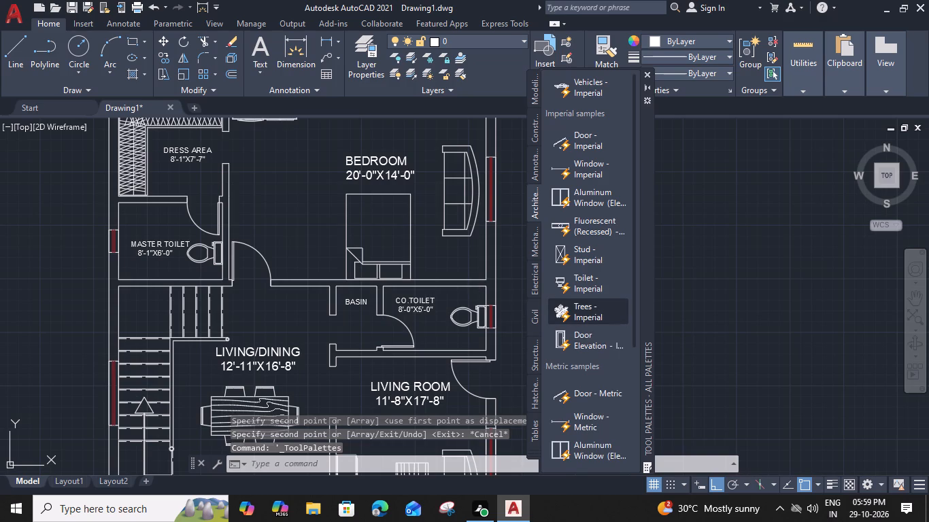
drag(725, 290, 719, 291)
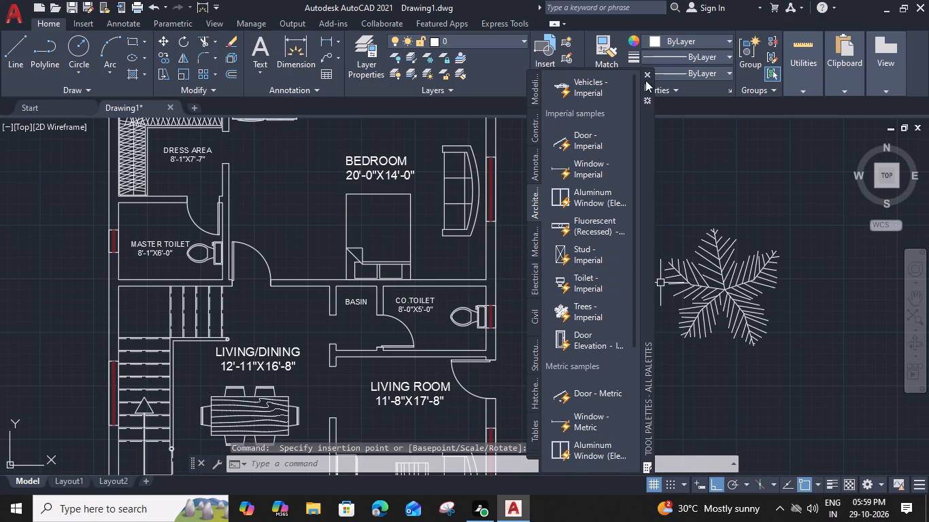
click(647, 76)
Scale the tree block down about its center to roughly half its size.
click(722, 269)
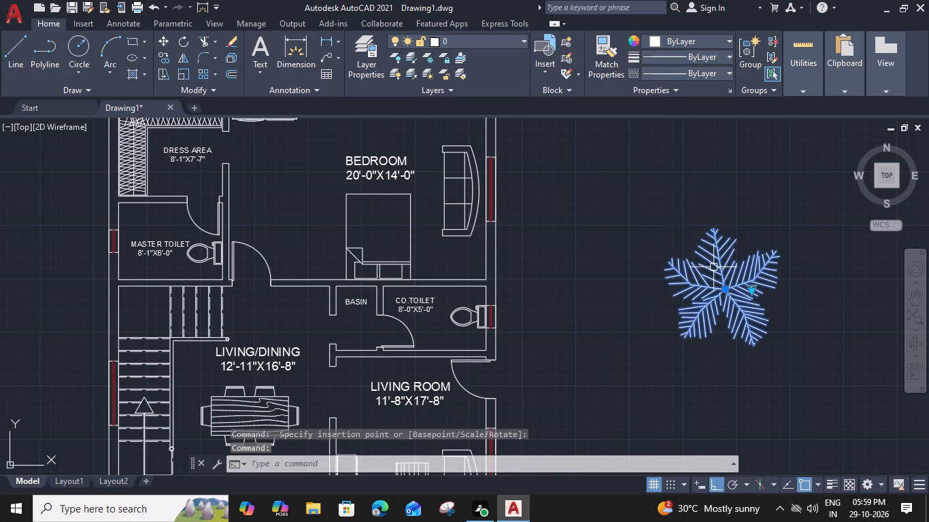
key(s)
key(c)
key(space)
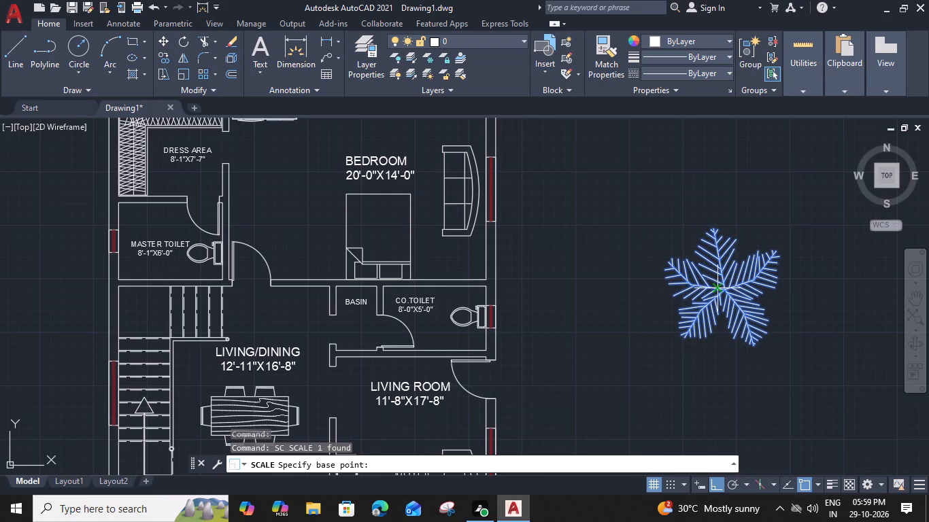
click(726, 291)
click(653, 289)
click(729, 287)
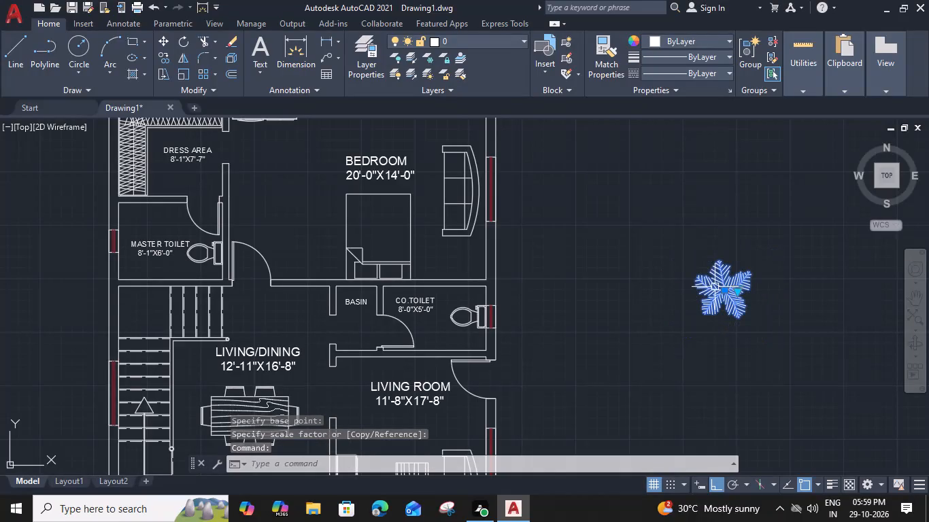
Copy the tree by its center into the bedroom, onto the south end of the sofa by the east wall.
key(c)
text(O)
key(space)
scroll(730, 298, up, 2)
click(717, 283)
scroll(617, 289, down, 2)
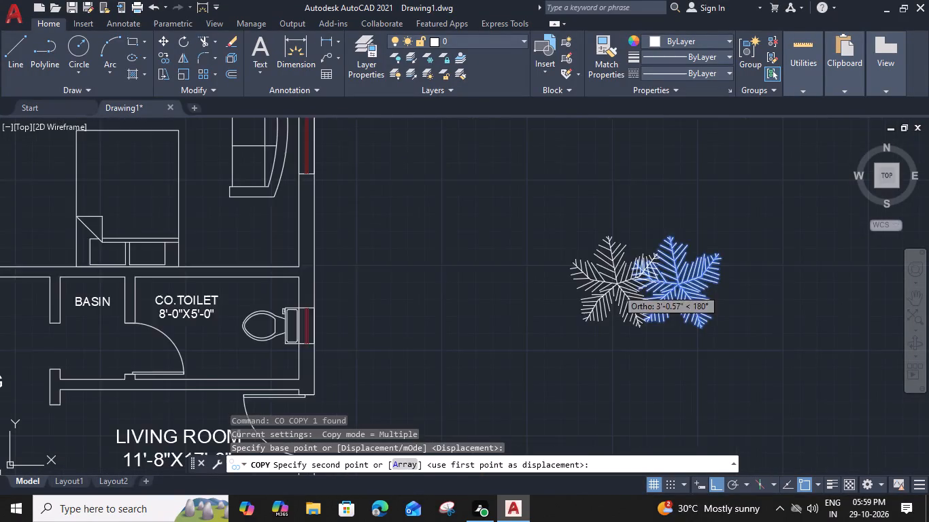
middle_drag(497, 287, 726, 331)
scroll(631, 296, up, 2)
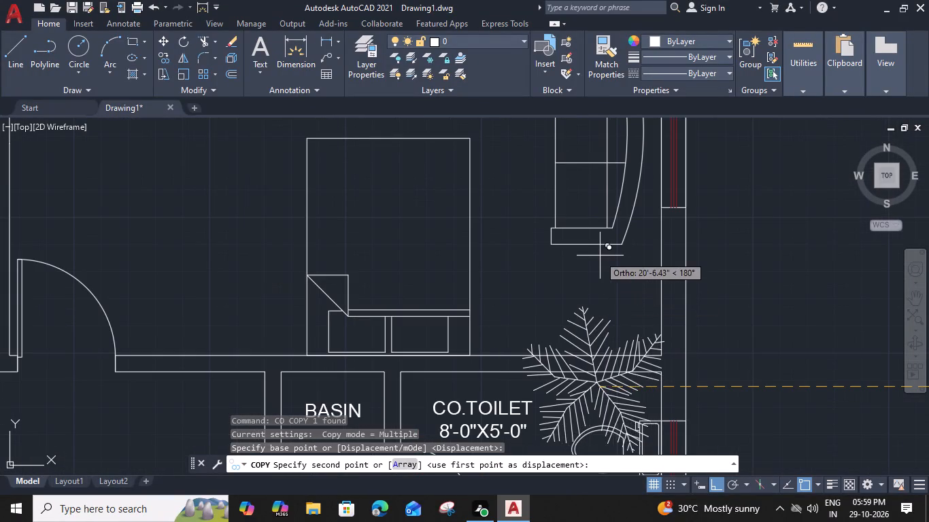
click(589, 247)
key(Escape)
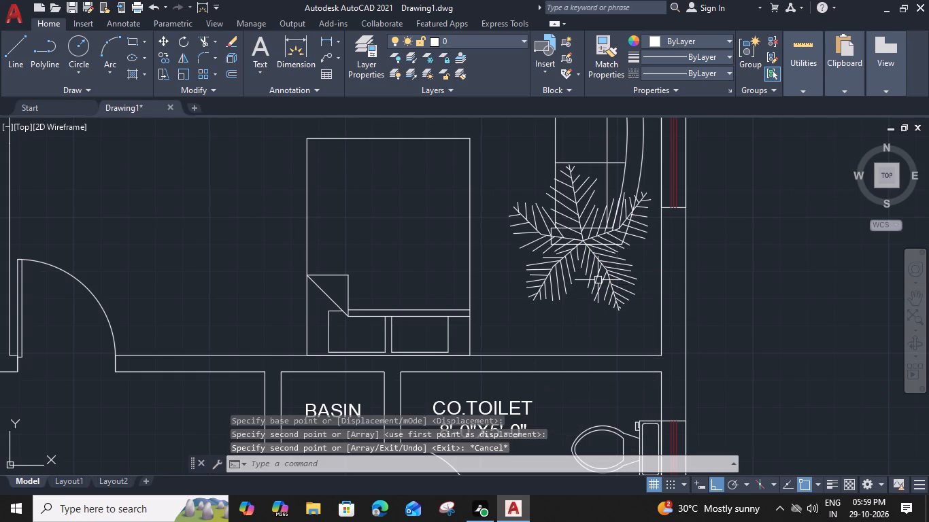
Move the bedroom tree about 1'-6" south, into the southeast corner between the sofa and the south wall.
click(603, 276)
text(M)
key(space)
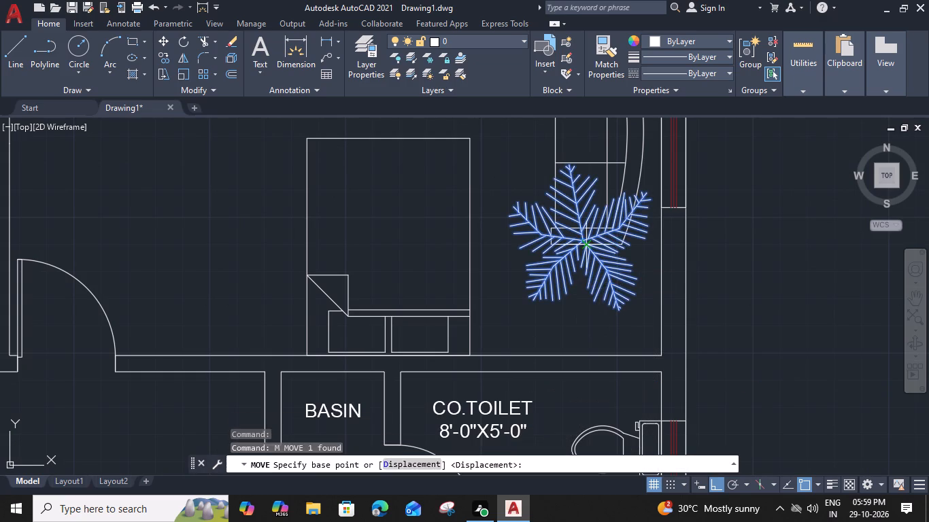
click(584, 246)
click(588, 294)
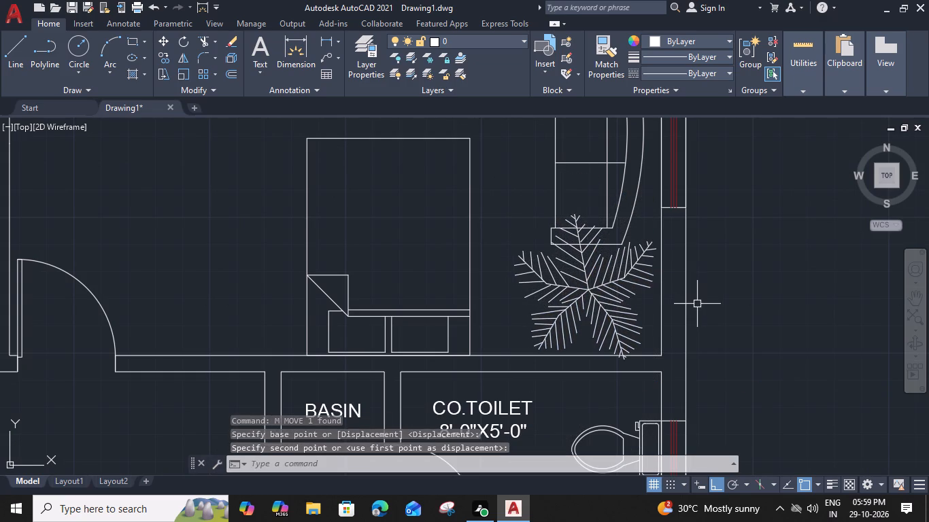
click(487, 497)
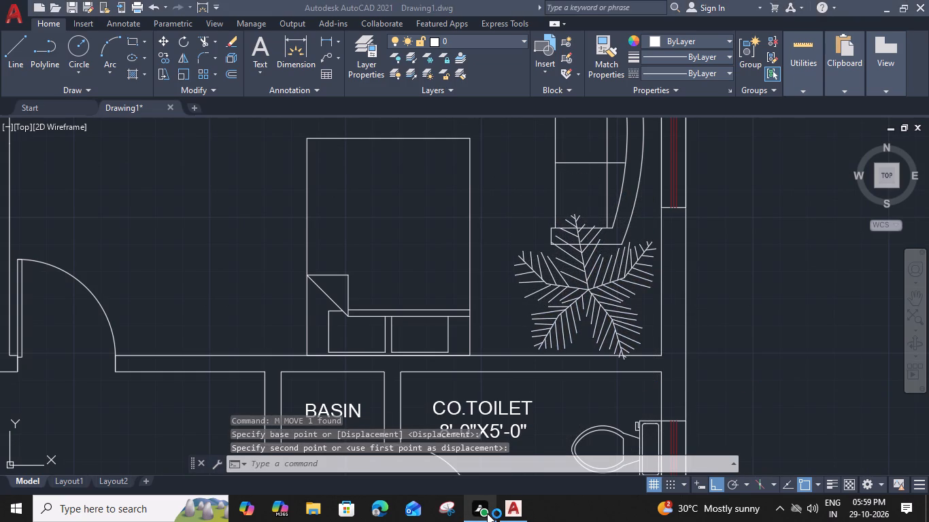
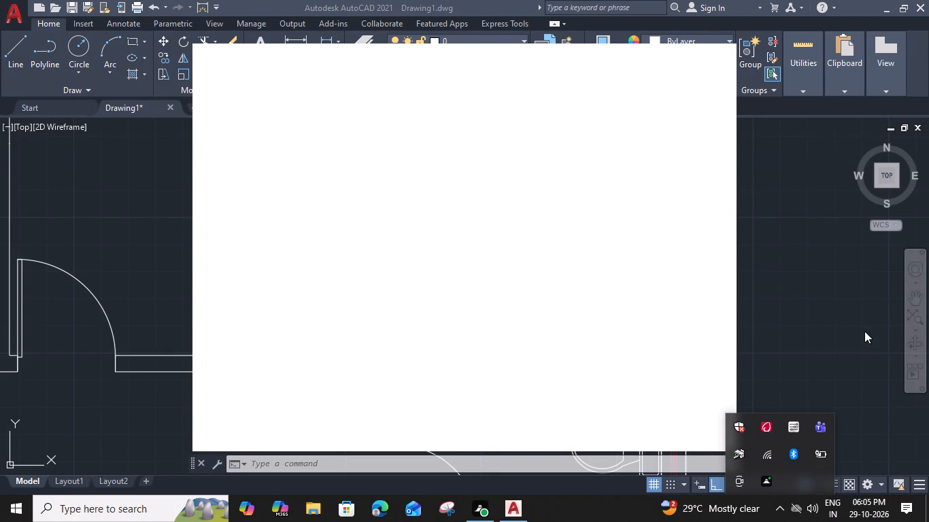
Scale the bedroom tree down about its center to roughly a quarter of its size.
click(812, 246)
scroll(473, 319, down, 2)
middle_drag(478, 322, 569, 321)
click(594, 308)
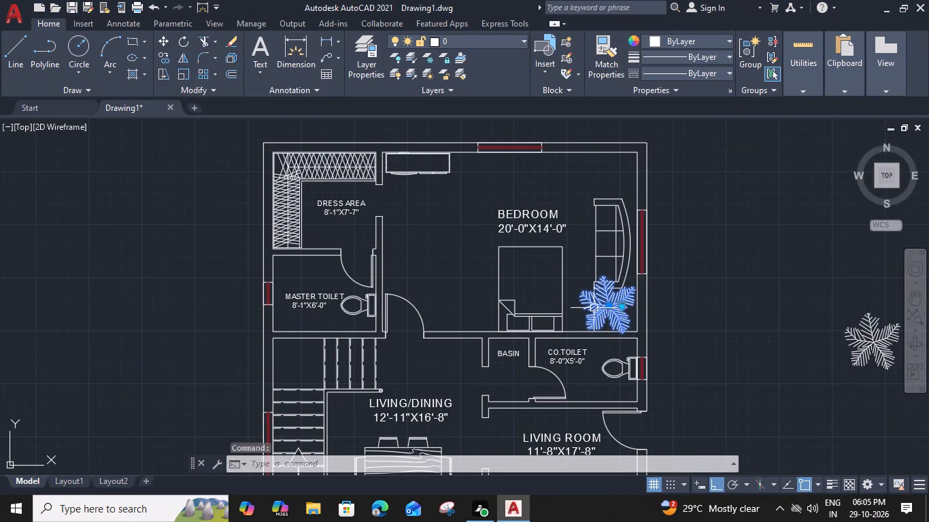
text(SC)
key(space)
scroll(607, 309, up, 1)
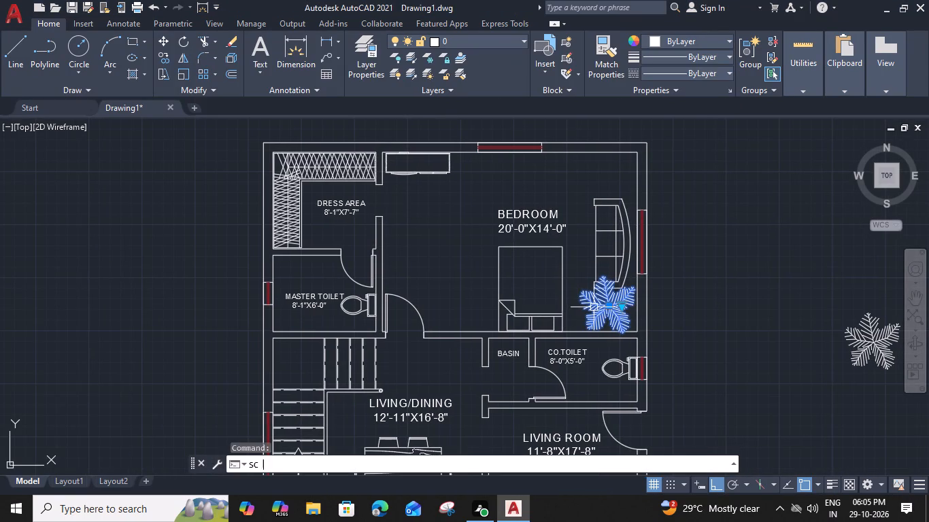
scroll(594, 307, up, 1)
click(611, 300)
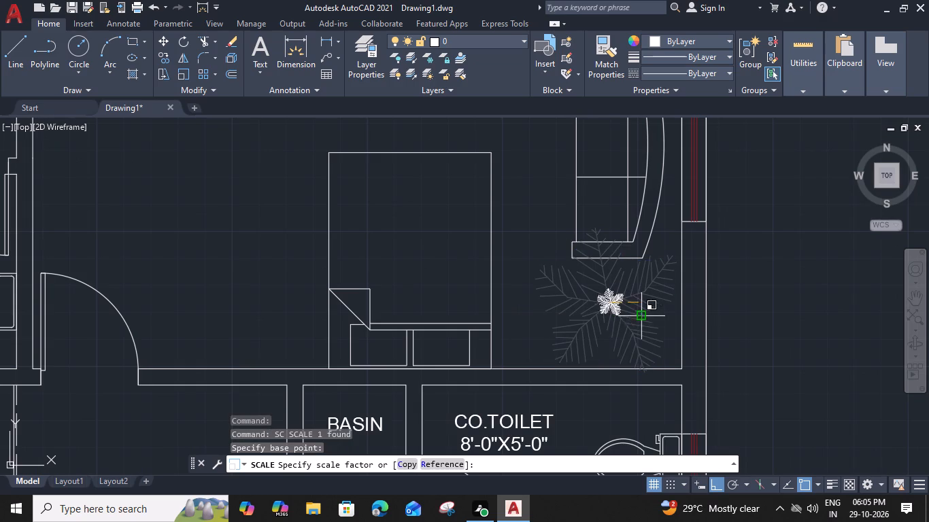
scroll(640, 312, up, 2)
click(688, 280)
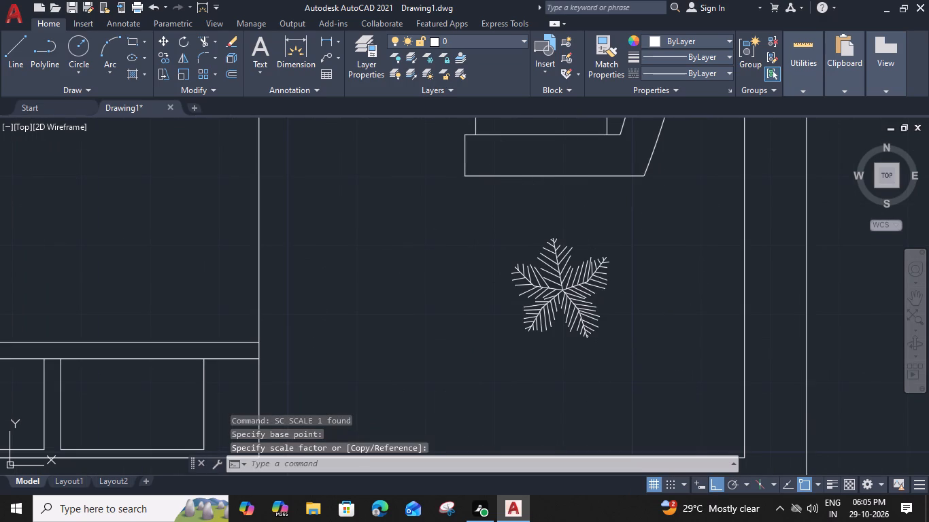
Move the reduced bedroom tree slightly south, midway between the sofa and the south wall.
click(569, 307)
text(M)
key(space)
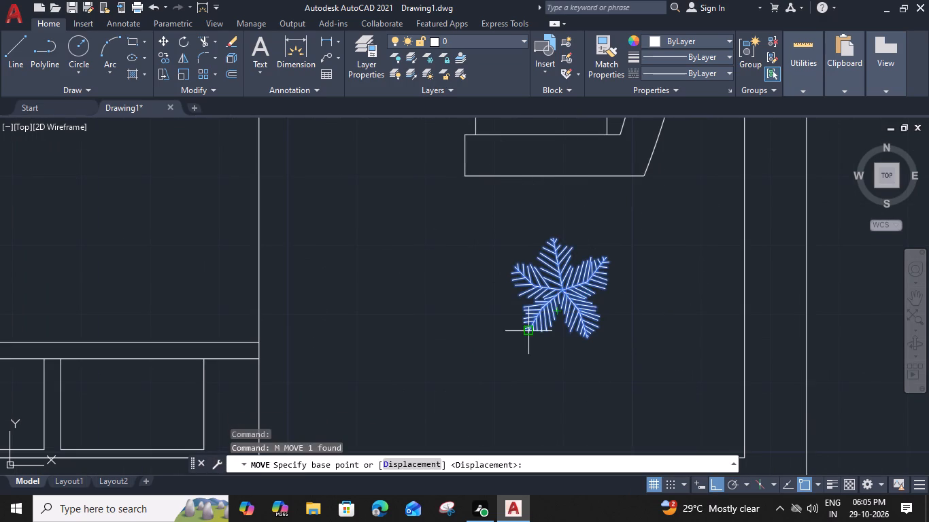
click(526, 331)
click(522, 375)
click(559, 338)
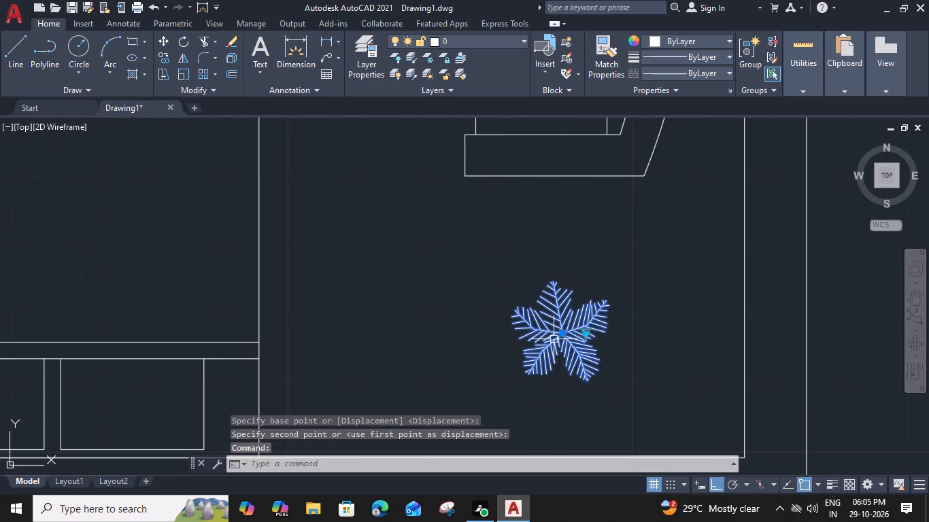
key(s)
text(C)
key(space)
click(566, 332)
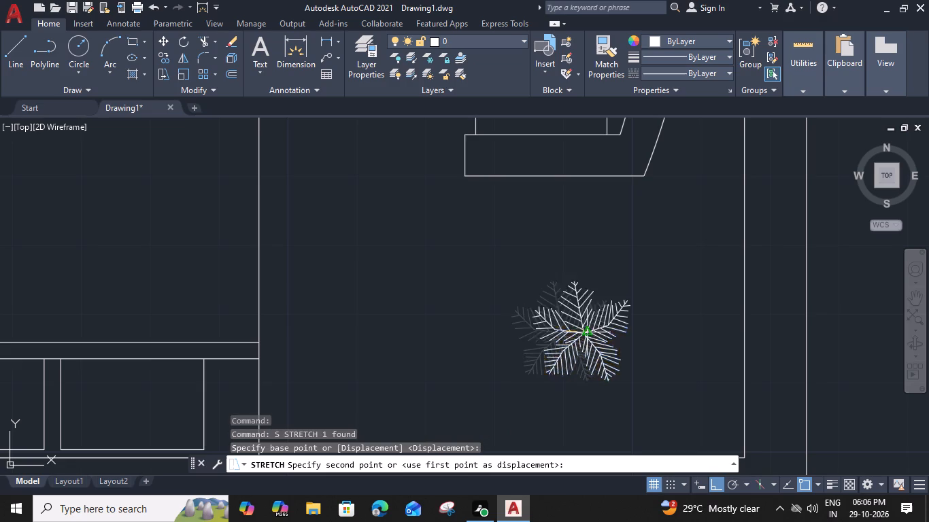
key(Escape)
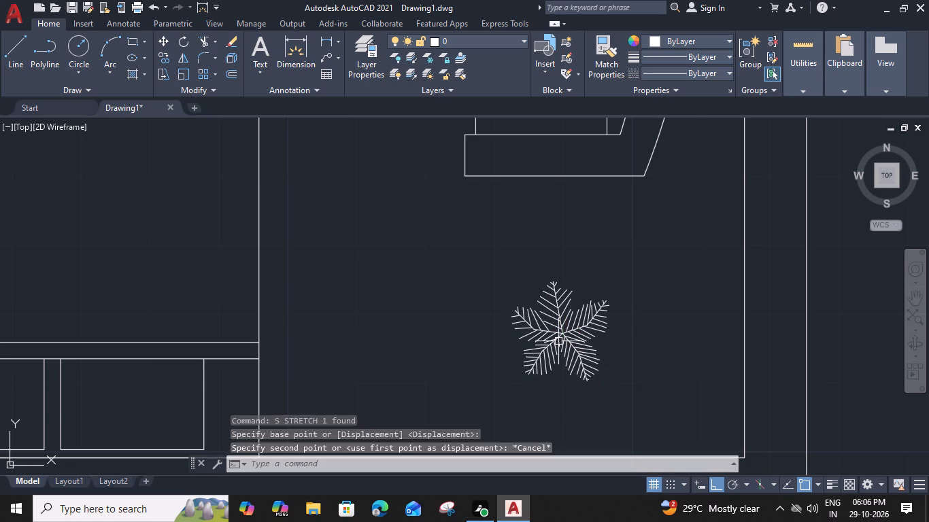
Scale the bedroom tree up about its center until it nearly fills the gap between the sofa and the south wall.
click(558, 341)
text(SC)
key(space)
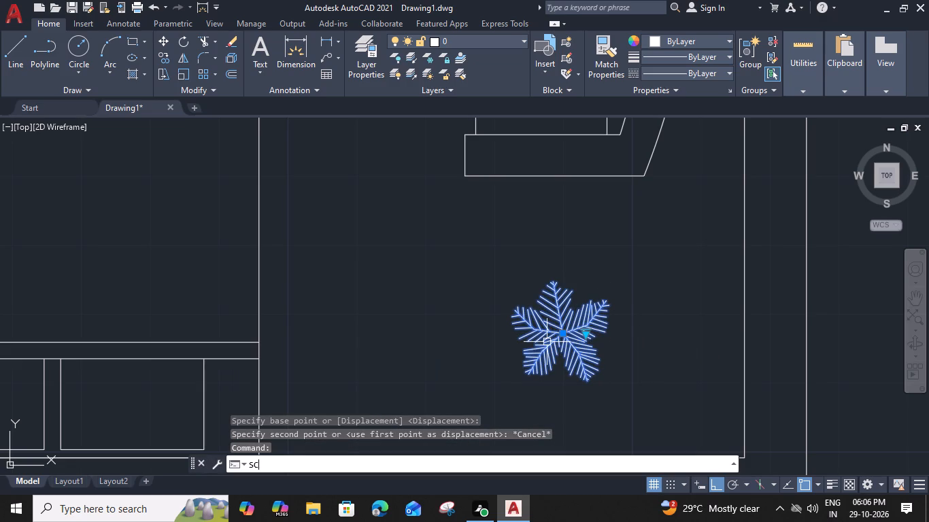
click(560, 332)
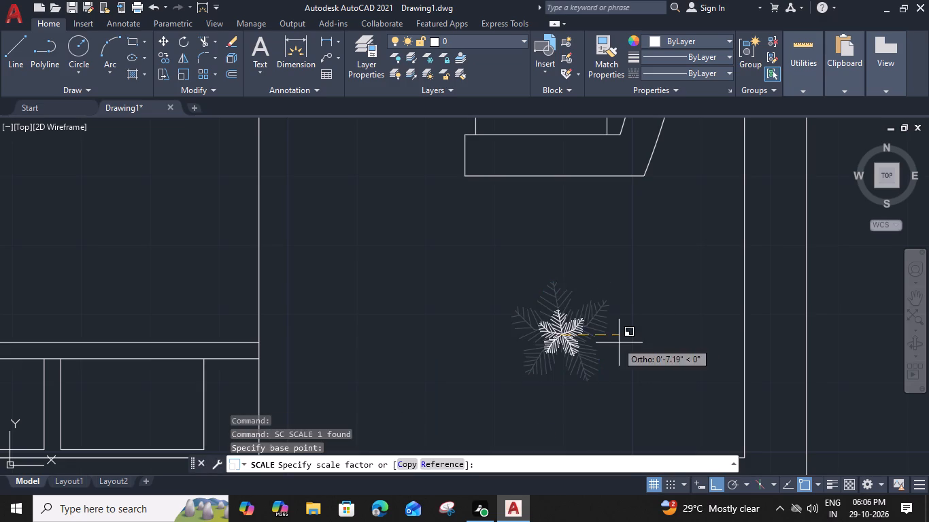
scroll(620, 343, down, 3)
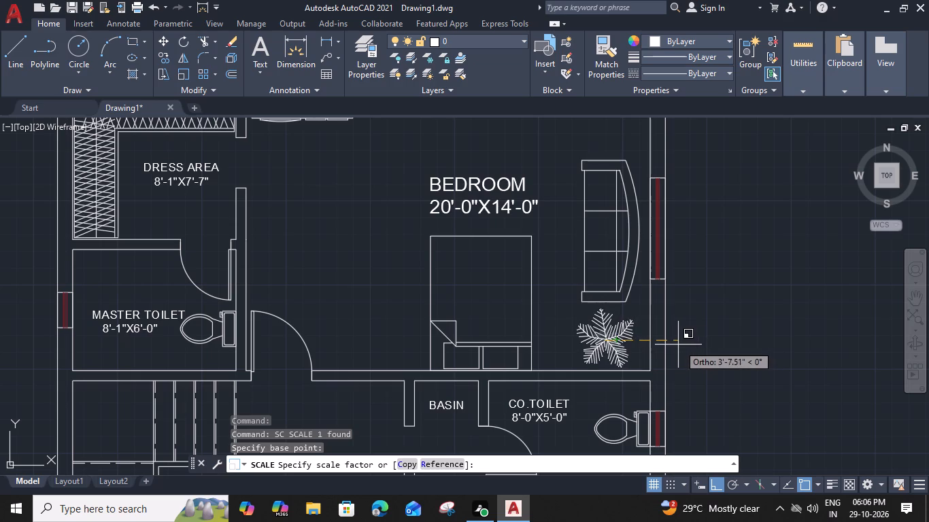
click(678, 345)
Copy the bedroom tree about 10'-7" north, beyond the sofa, and about 24' south, below the living room sofa.
click(607, 340)
text(CO)
key(space)
click(601, 310)
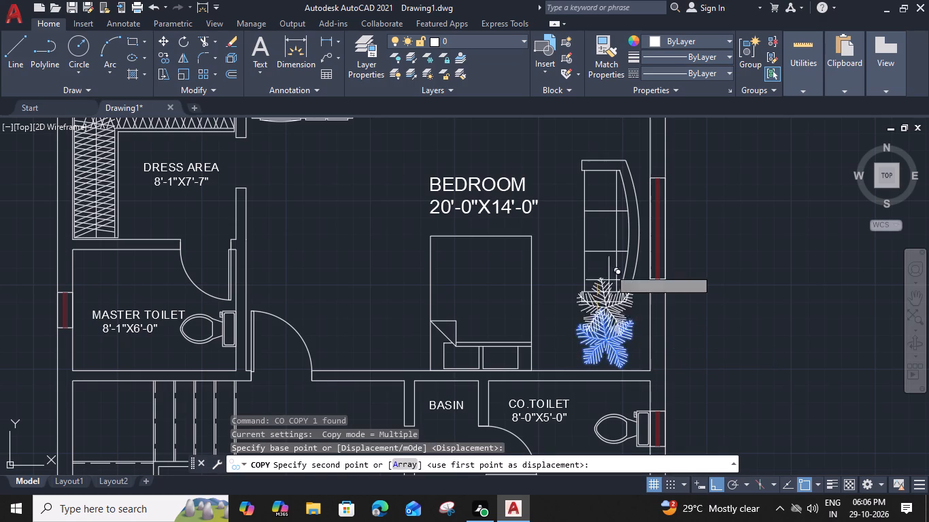
middle_drag(613, 249, 588, 383)
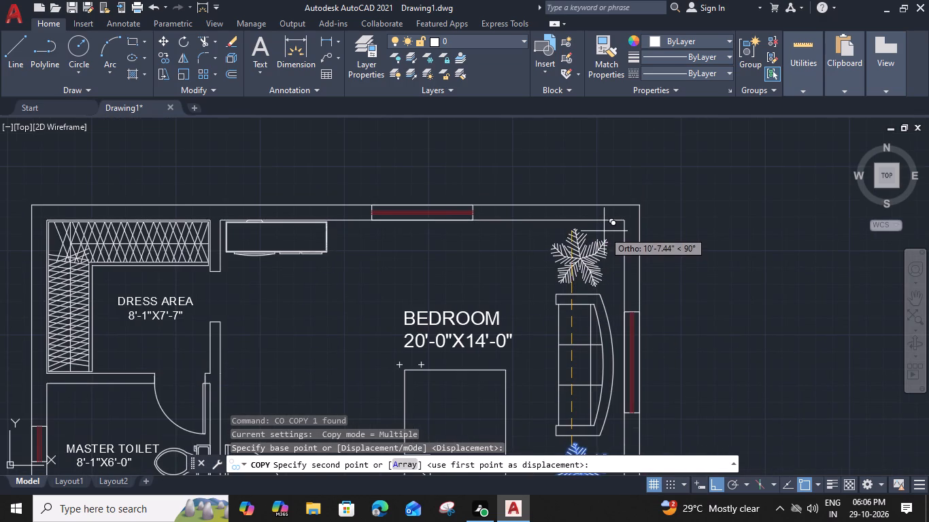
click(604, 231)
scroll(505, 281, down, 2)
middle_drag(524, 313, 556, 230)
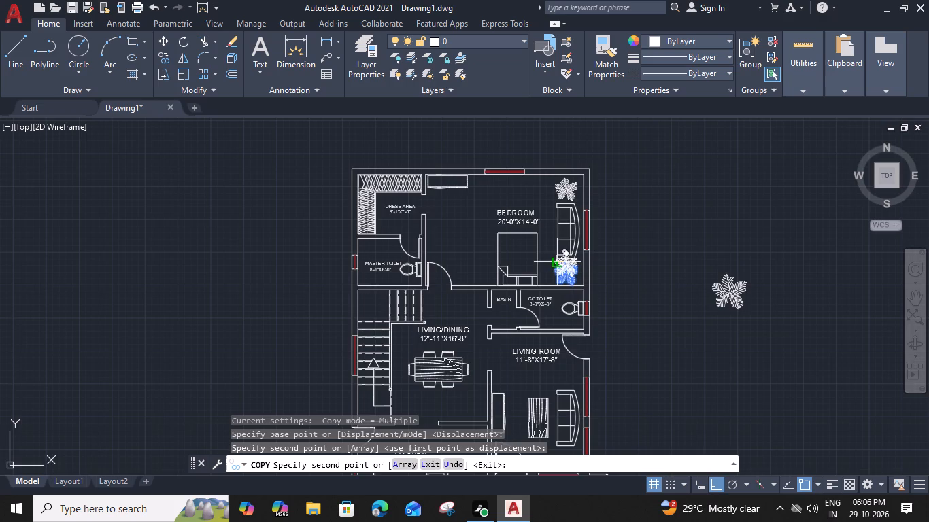
middle_drag(551, 351, 600, 254)
scroll(630, 364, up, 3)
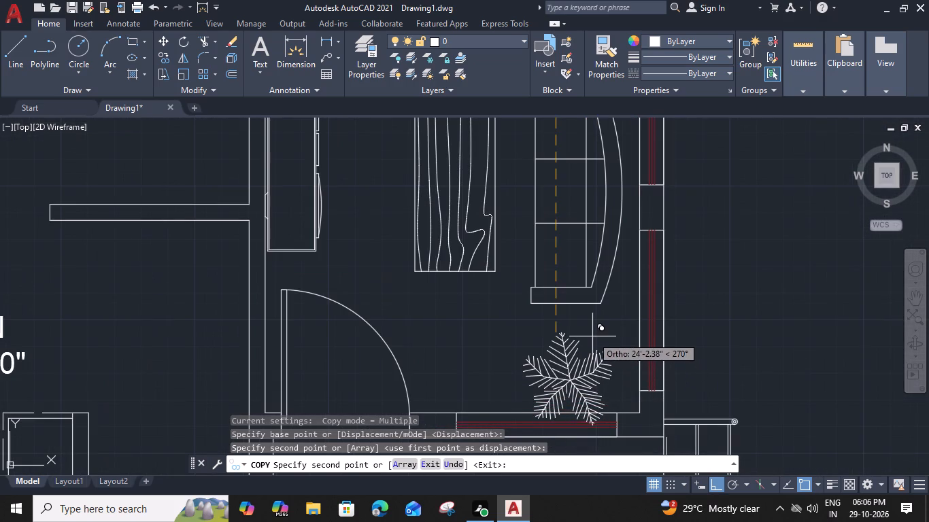
click(592, 329)
key(Escape)
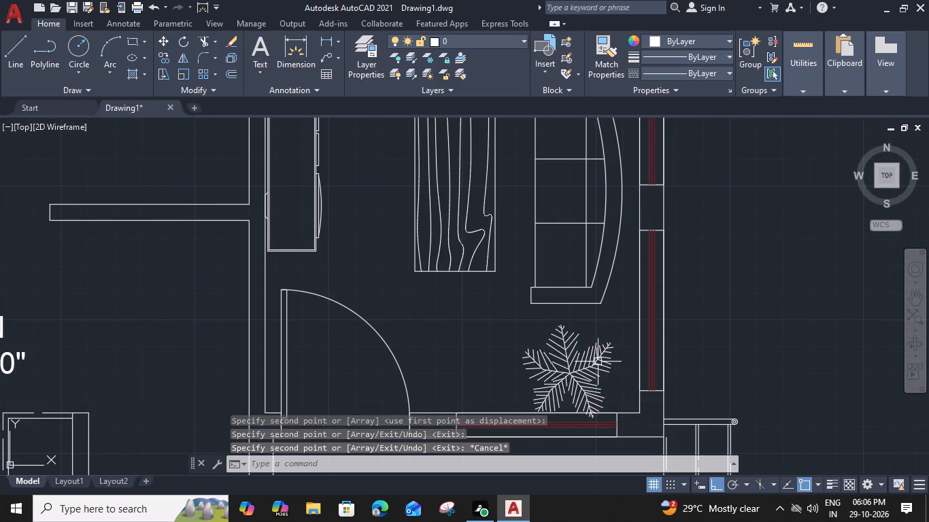
Move the living room tree slightly east, into the southeast corner beside the window.
click(598, 362)
text(M)
key(space)
click(615, 345)
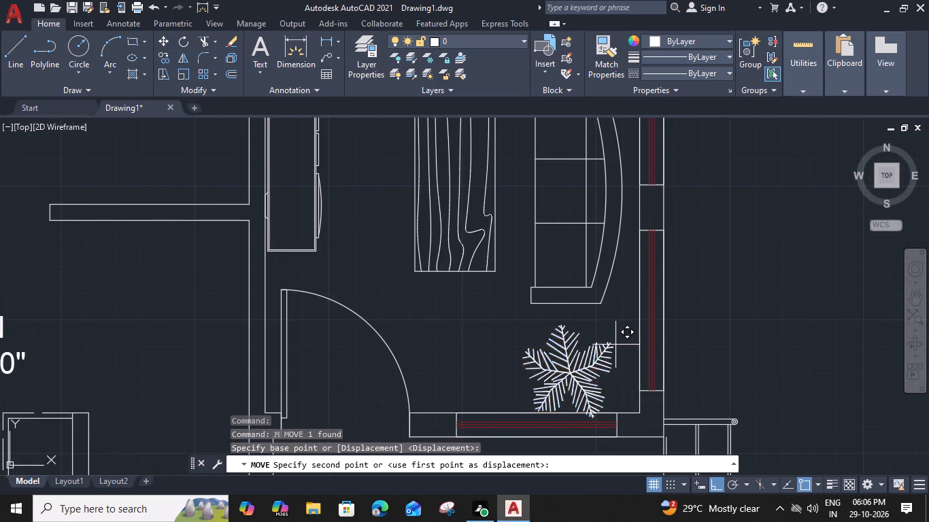
click(636, 349)
Delete the source tree standing outside the house to the east.
scroll(601, 353, down, 2)
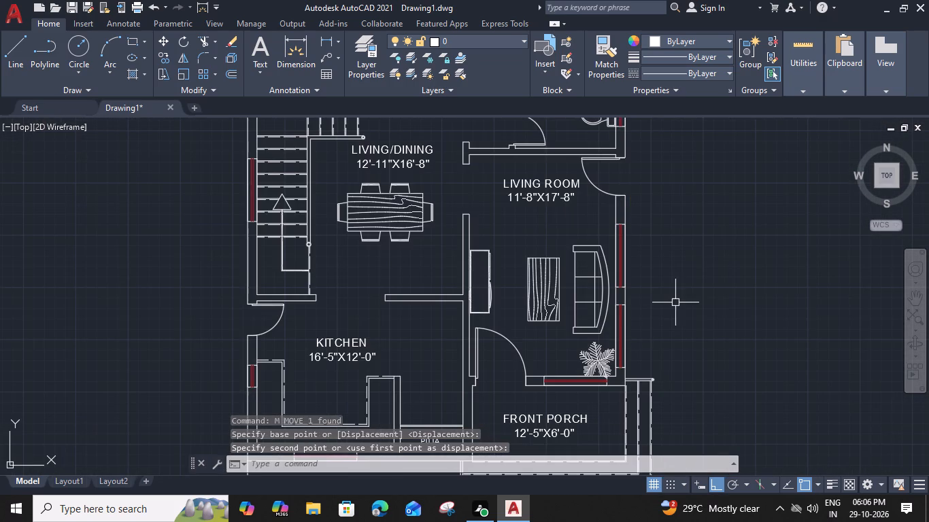
middle_drag(658, 249, 598, 344)
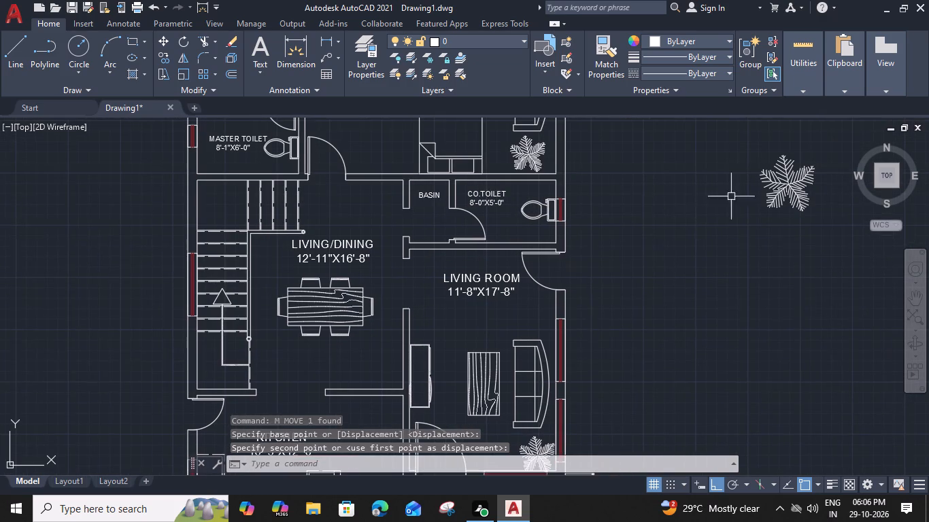
click(778, 190)
key(Delete)
Move the tree from the bedroom's northeast corner to the kitchen's northeast corner, using the bedroom's inner corner as base point.
scroll(671, 285, down, 2)
middle_drag(646, 300, 653, 292)
scroll(626, 162, up, 3)
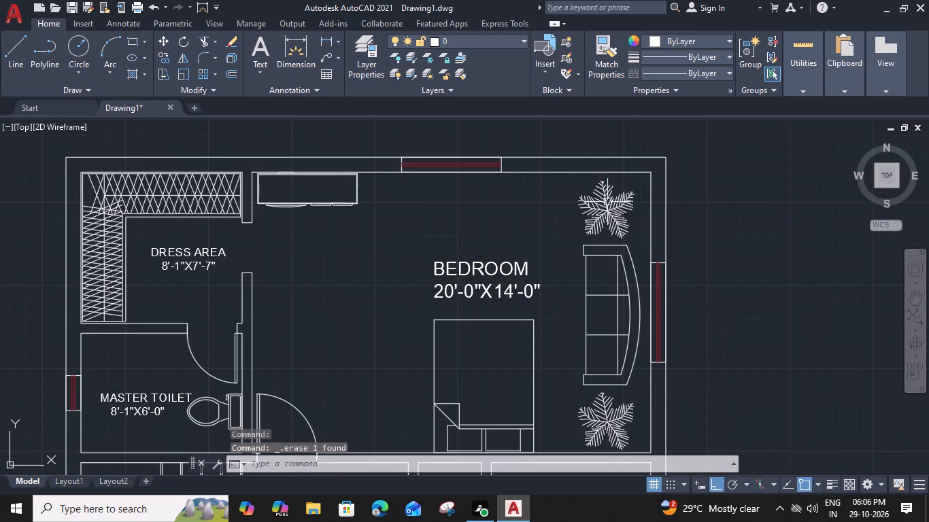
click(607, 202)
text(M)
key(space)
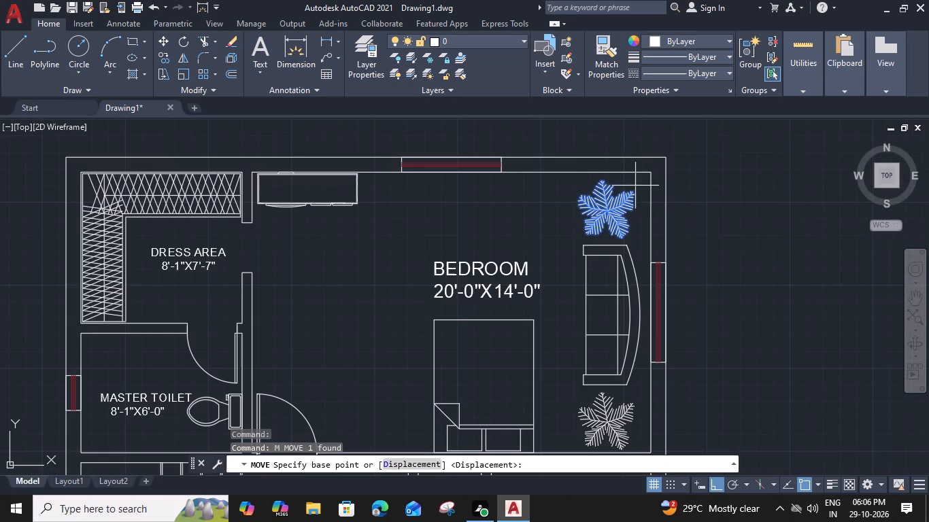
click(647, 173)
scroll(584, 270, down, 2)
middle_drag(591, 328, 670, 196)
scroll(567, 349, up, 2)
click(639, 337)
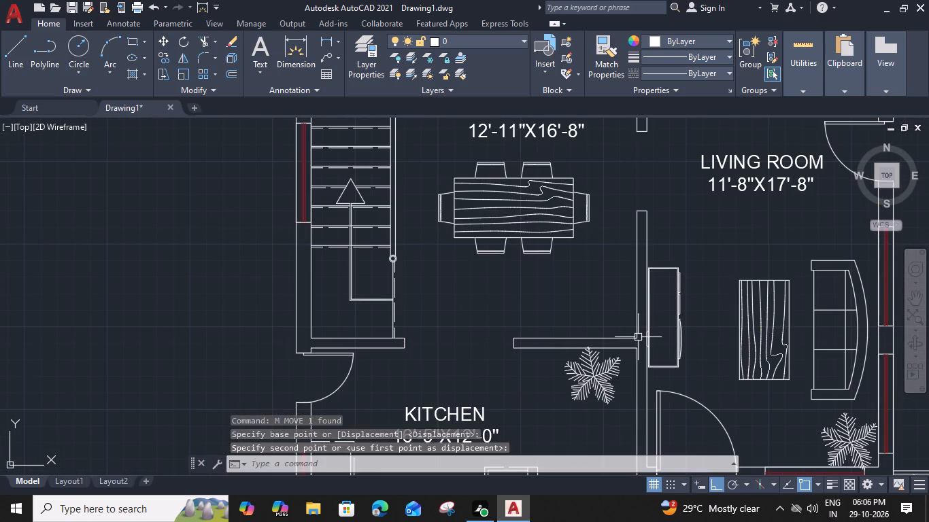
key(Escape)
Move the kitchen tree north across the partition wall into the southeast corner of the living/dining room.
middle_drag(628, 374, 655, 246)
click(634, 242)
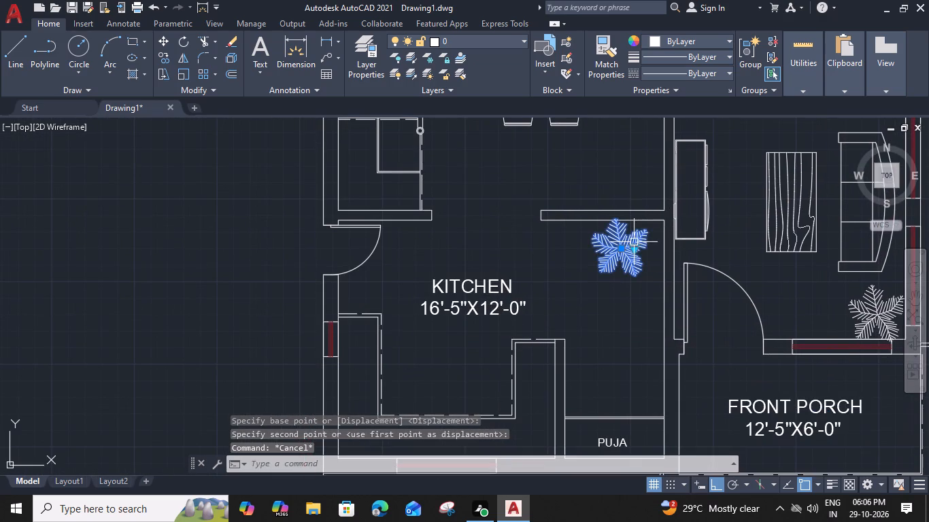
text(M)
key(space)
drag(638, 279, 638, 270)
click(639, 204)
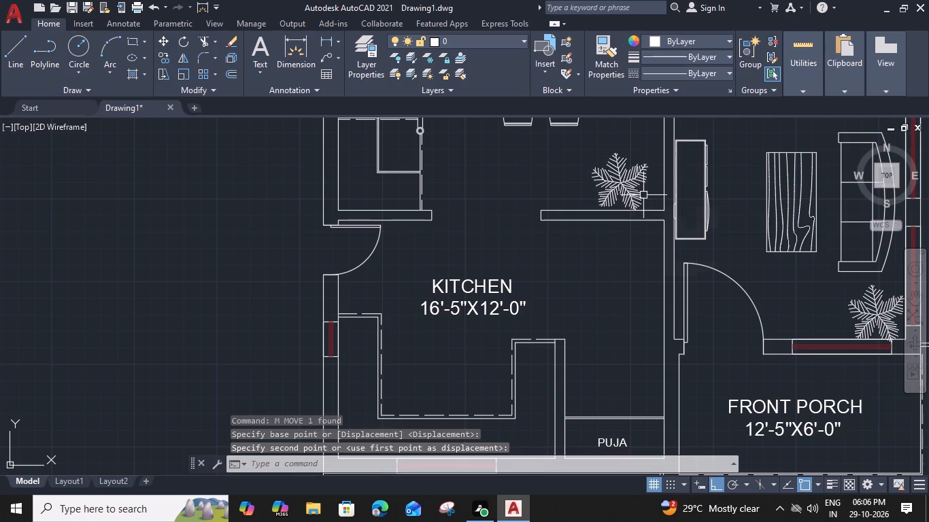
Move the living/dining tree slightly east, close to the corner of the east wall and the kitchen partition.
click(641, 194)
text(M)
key(space)
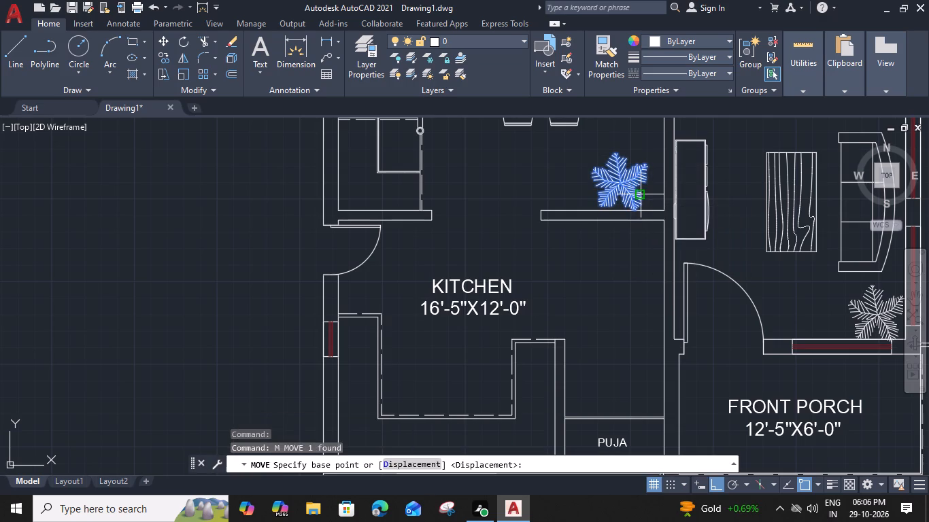
scroll(658, 179, up, 3)
click(604, 181)
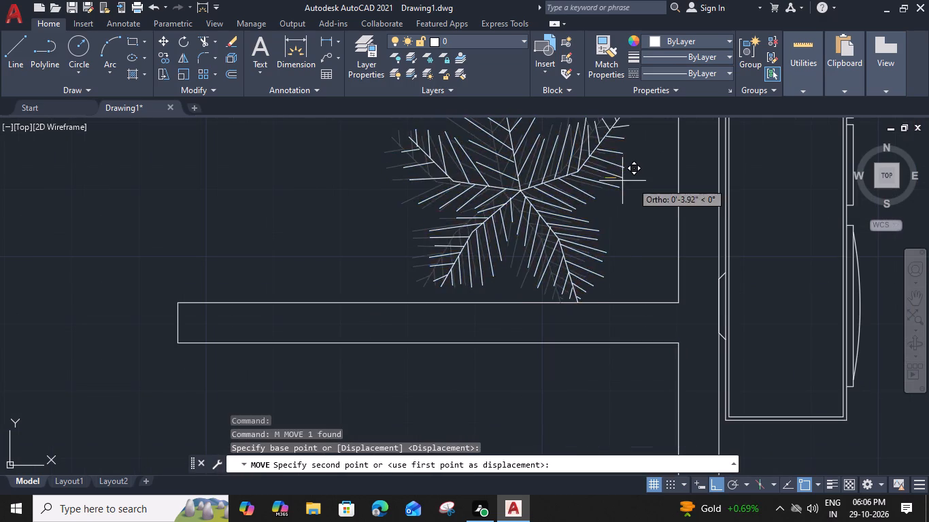
click(654, 188)
Add a horizontal linear dimension across the space just north of the puja, from the counter's side wall to the kitchen's east wall.
scroll(652, 190, down, 3)
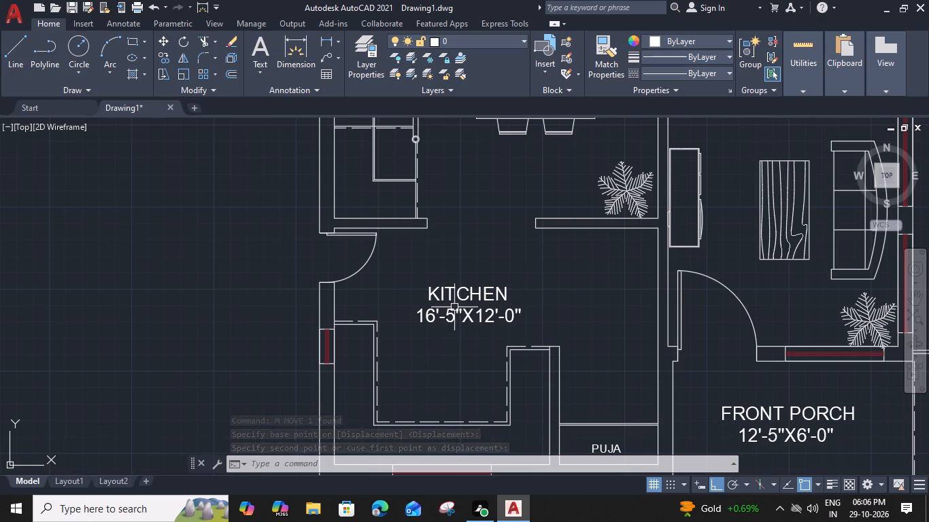
middle_drag(468, 364, 507, 254)
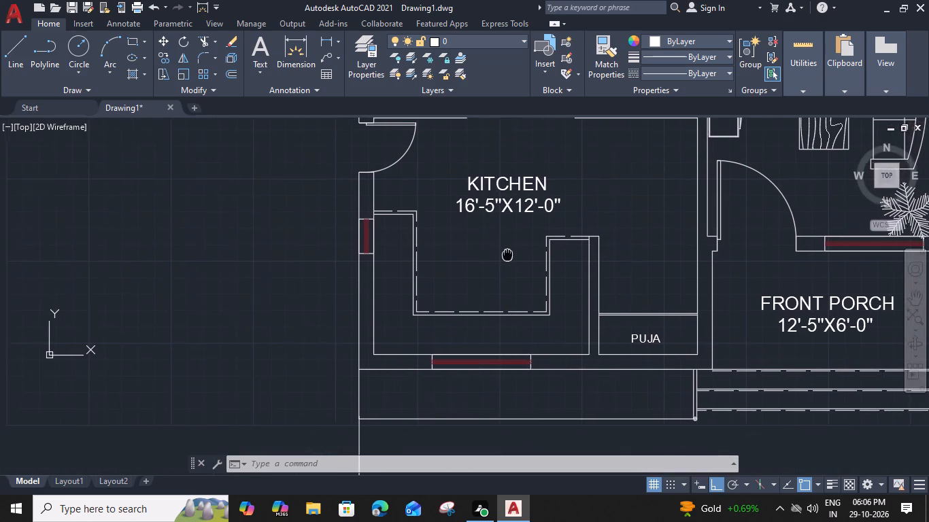
middle_drag(507, 254, 519, 260)
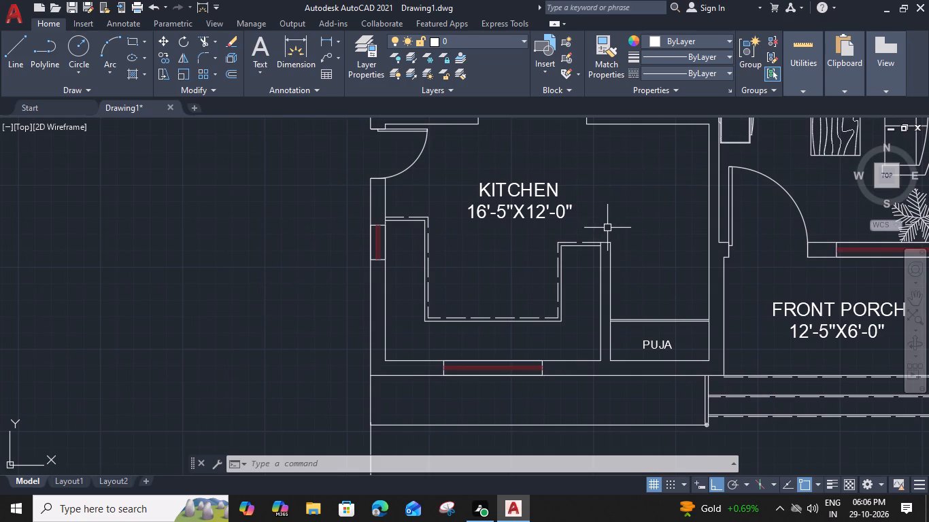
text(DIMLI)
key(space)
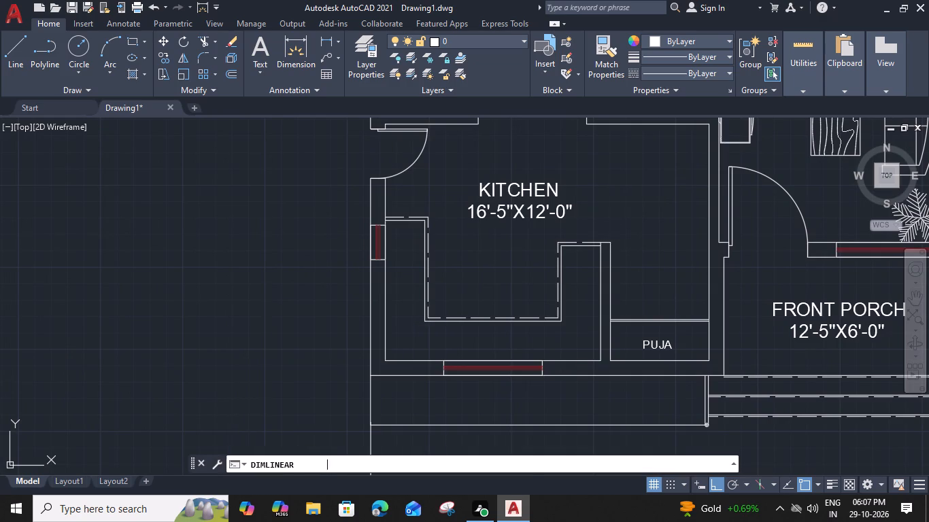
click(611, 280)
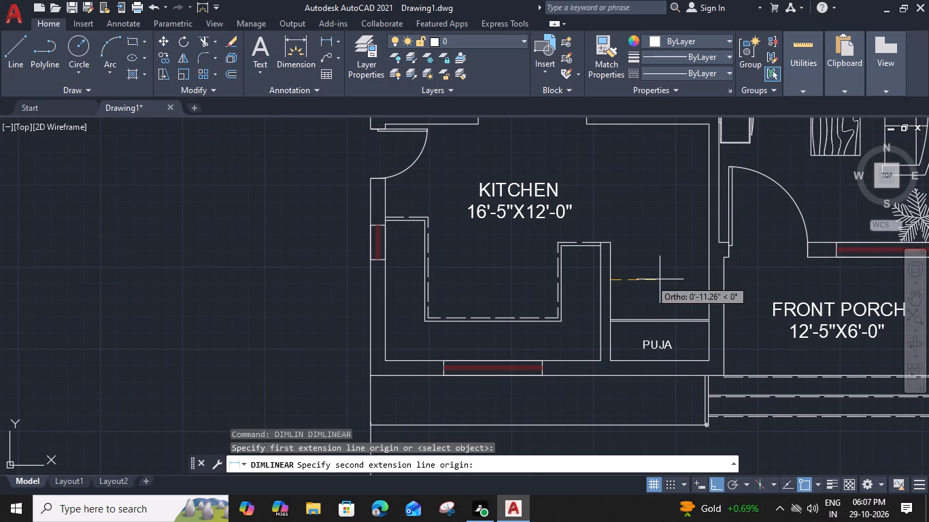
click(709, 279)
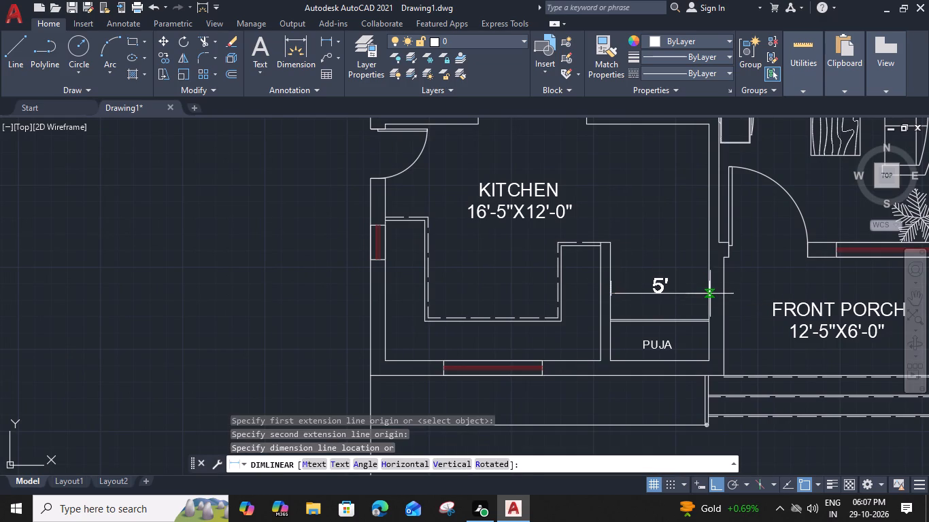
click(709, 297)
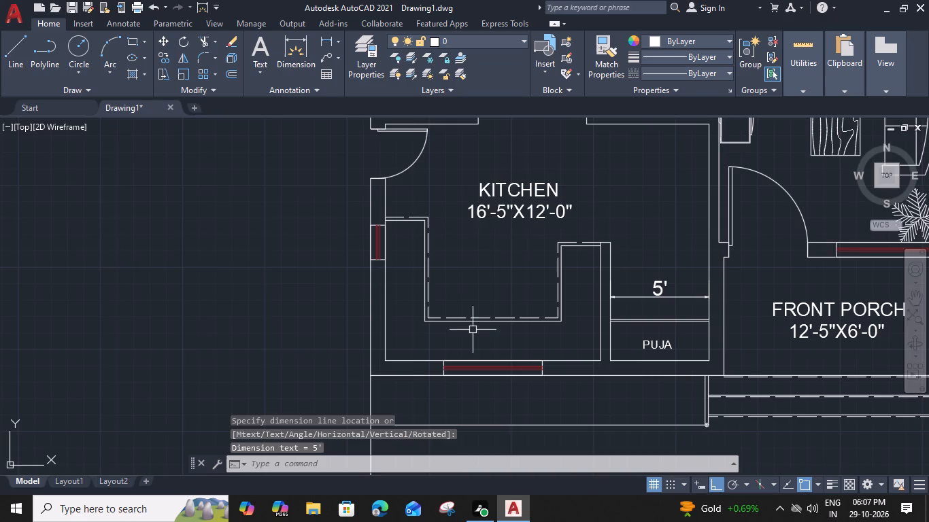
Add a vertical linear dimension along the house's west exterior side, from the southwest corner of the strip below the kitchen to the northwest outer corner.
middle_drag(478, 331, 496, 329)
key(space)
scroll(401, 337, down, 2)
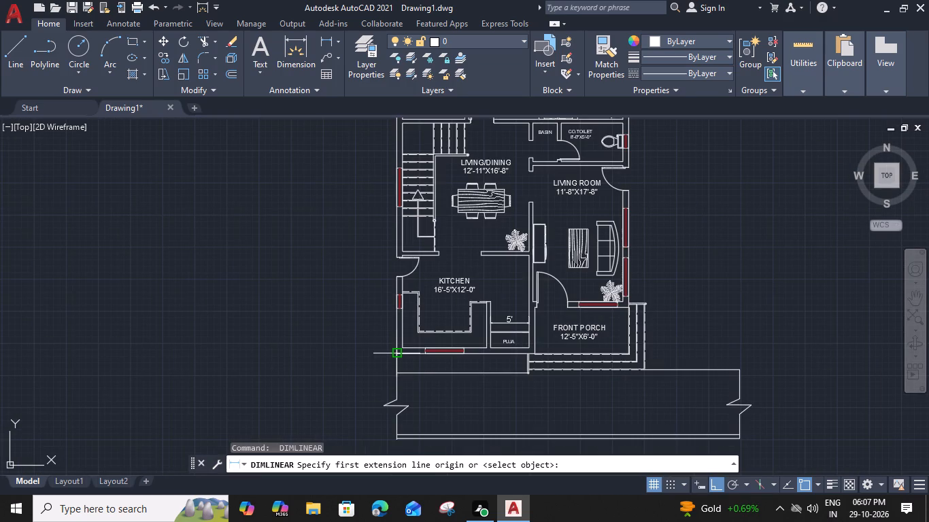
click(395, 374)
middle_drag(386, 279, 375, 408)
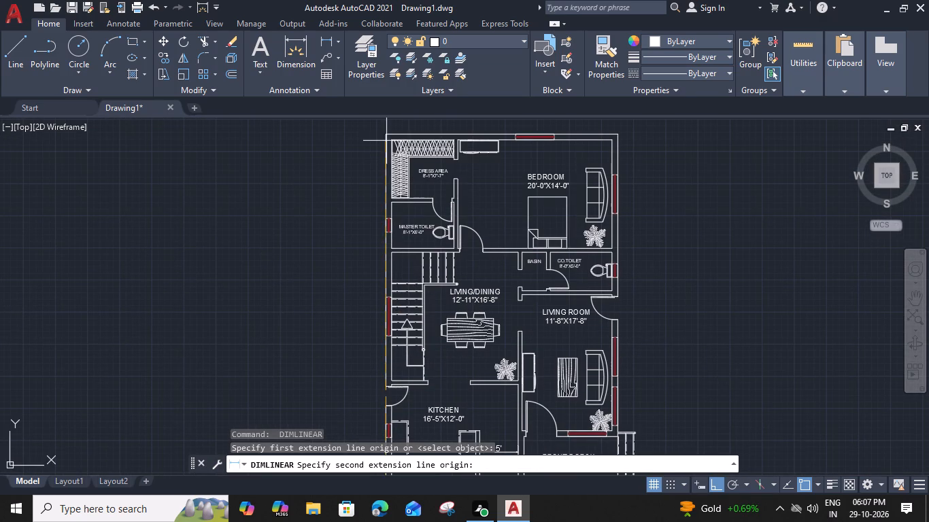
click(387, 130)
click(373, 133)
Add a horizontal linear dimension across the north exterior wall, between its two outer corners, placed just outside the wall.
key(space)
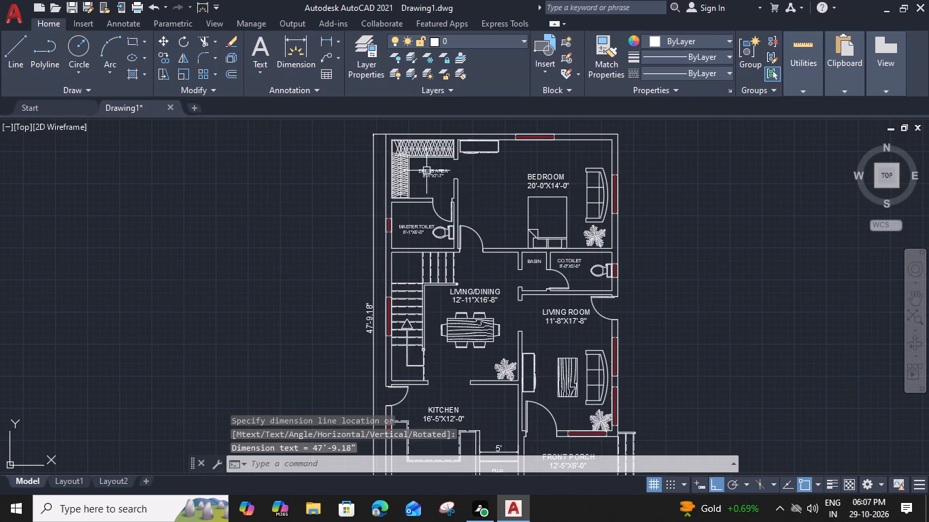
middle_drag(430, 159, 429, 226)
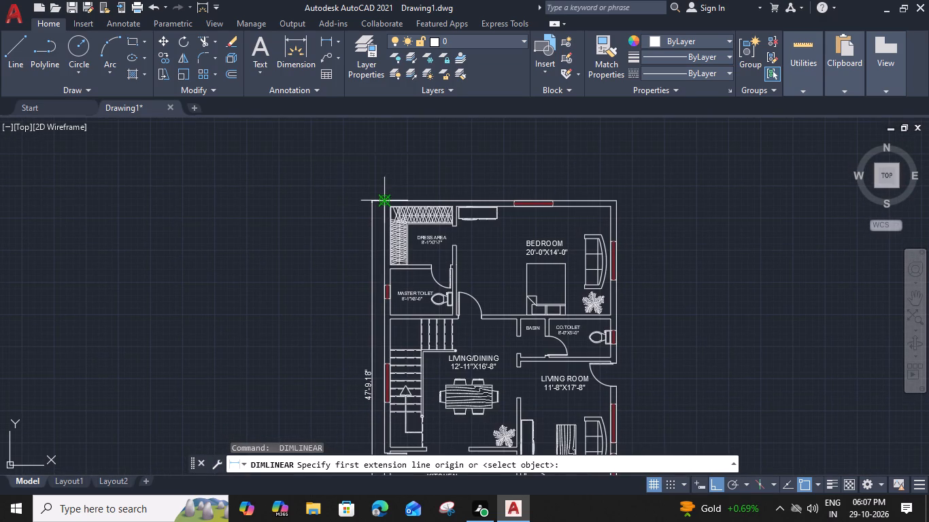
click(385, 199)
click(617, 200)
click(615, 190)
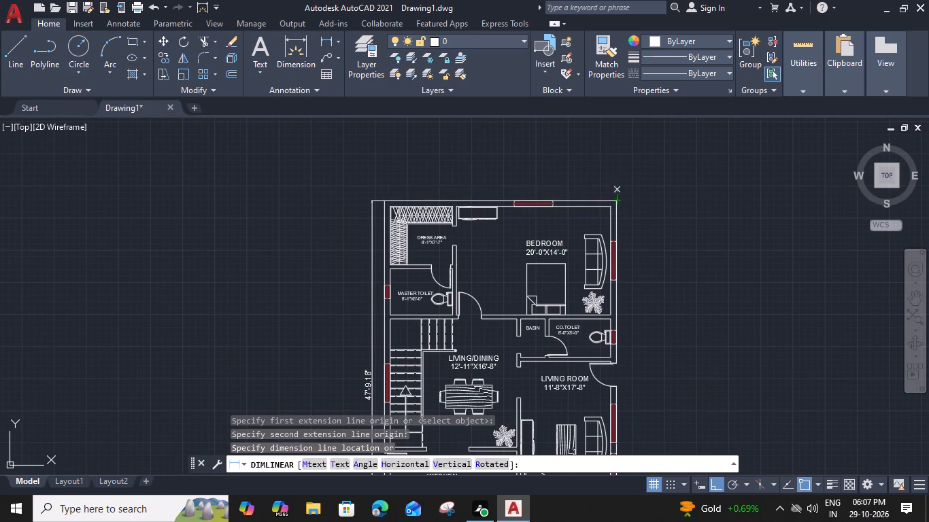
Draw a wide rectangle for the sink on the kitchen's south counter, just north of the window.
middle_drag(537, 321, 588, 207)
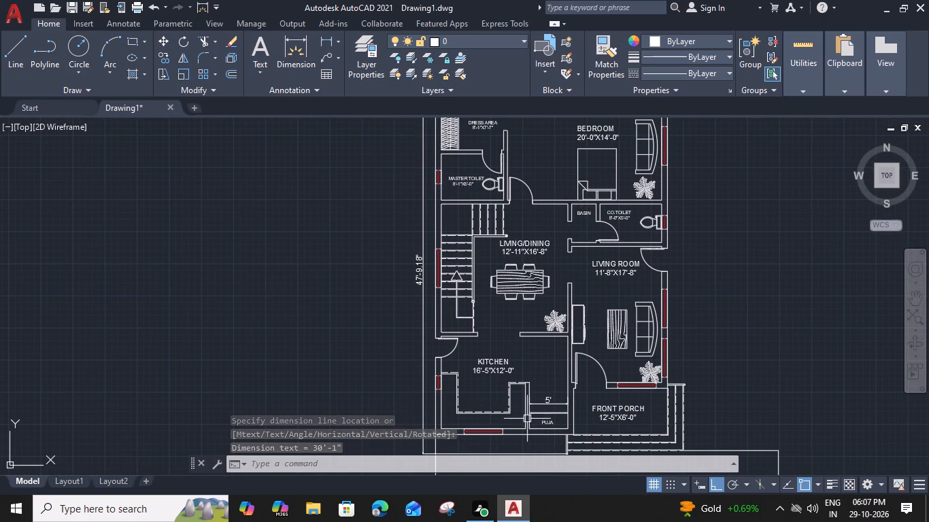
middle_drag(499, 421, 505, 403)
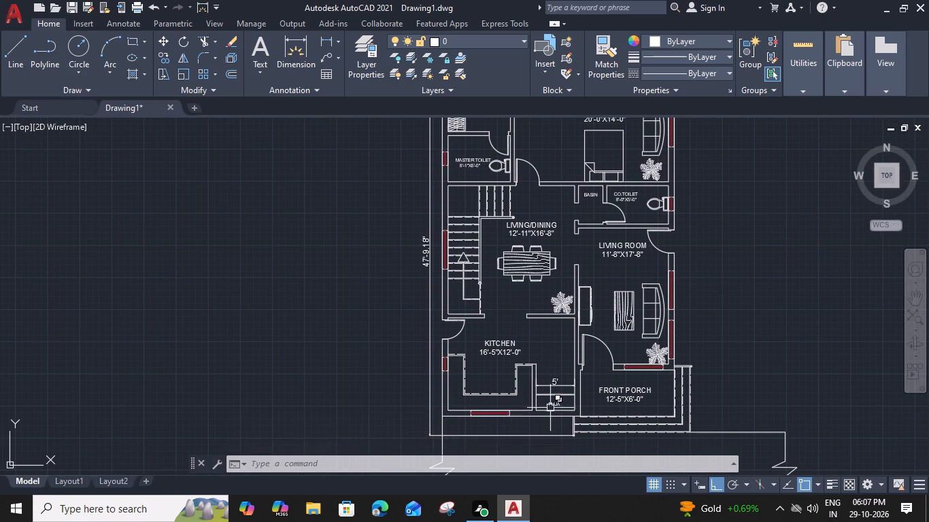
scroll(479, 413, up, 4)
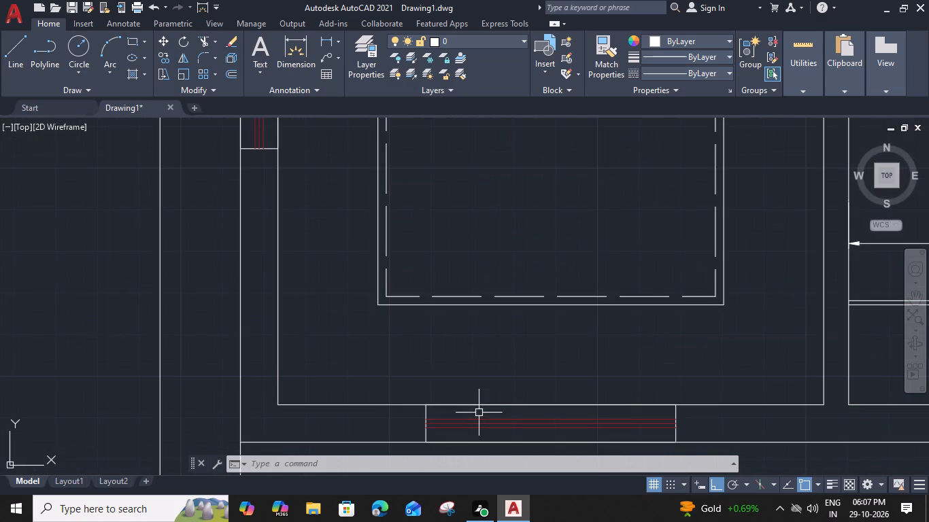
middle_drag(479, 413, 486, 377)
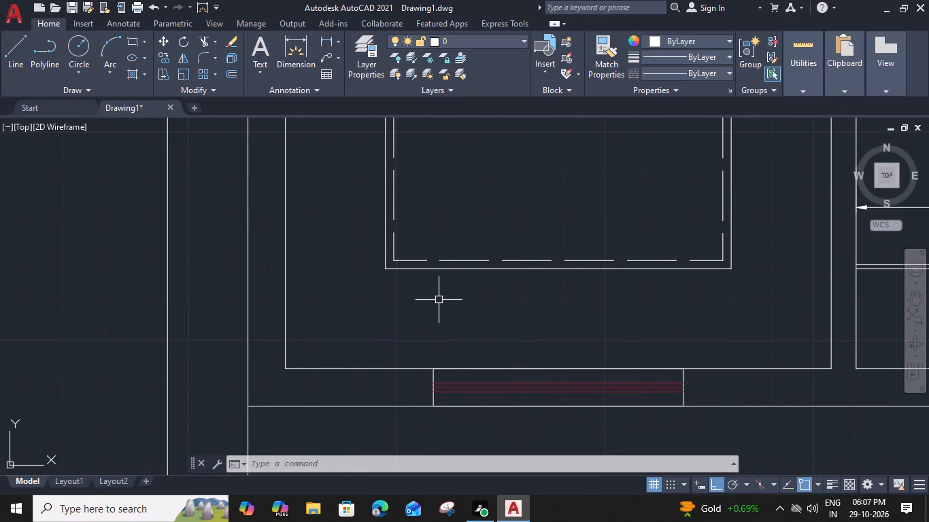
text(REC)
key(space)
scroll(442, 299, up, 2)
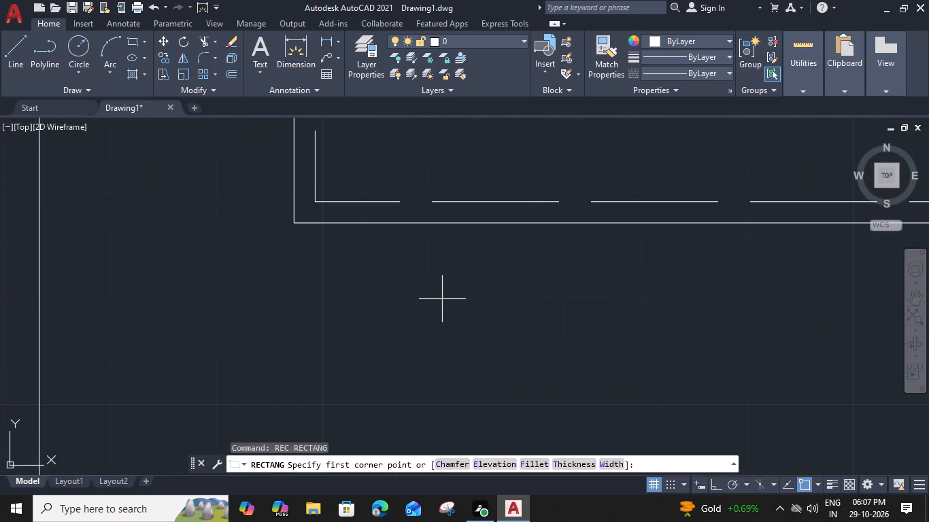
click(424, 238)
scroll(437, 355, down, 2)
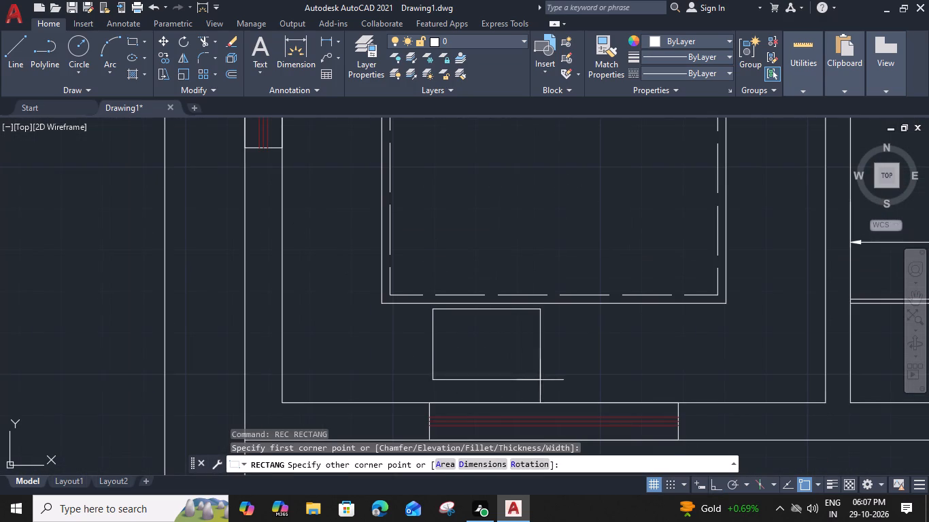
click(647, 387)
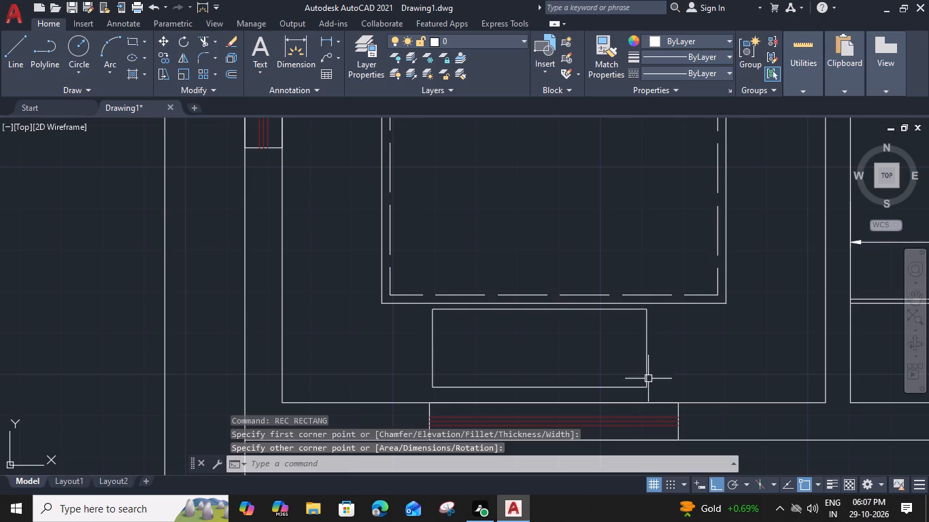
Offset the sink rectangle 2" inward.
click(437, 353)
click(417, 367)
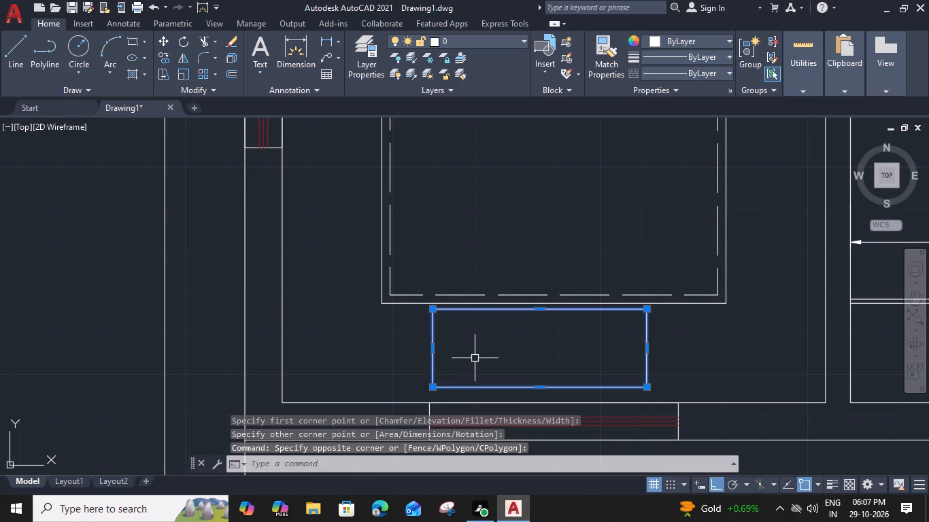
key(o)
key(space)
text(2")
key(Return)
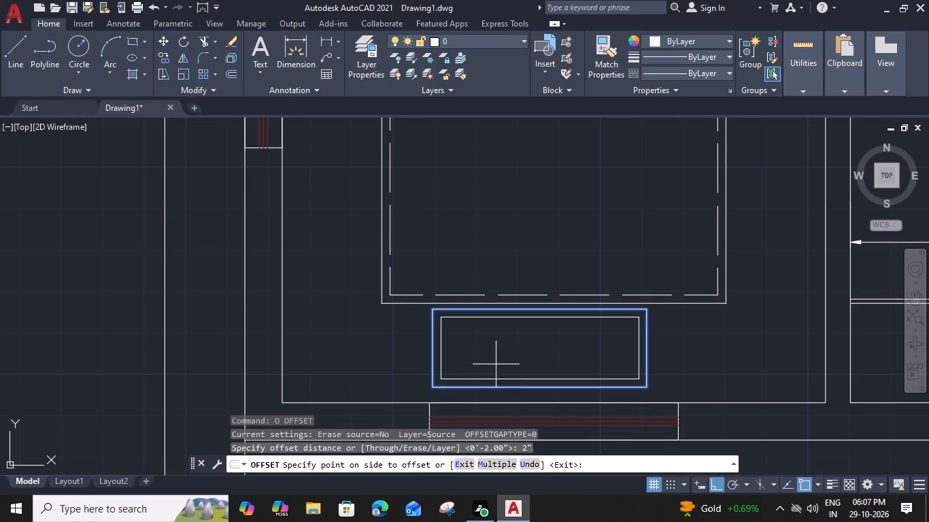
click(506, 365)
key(Escape)
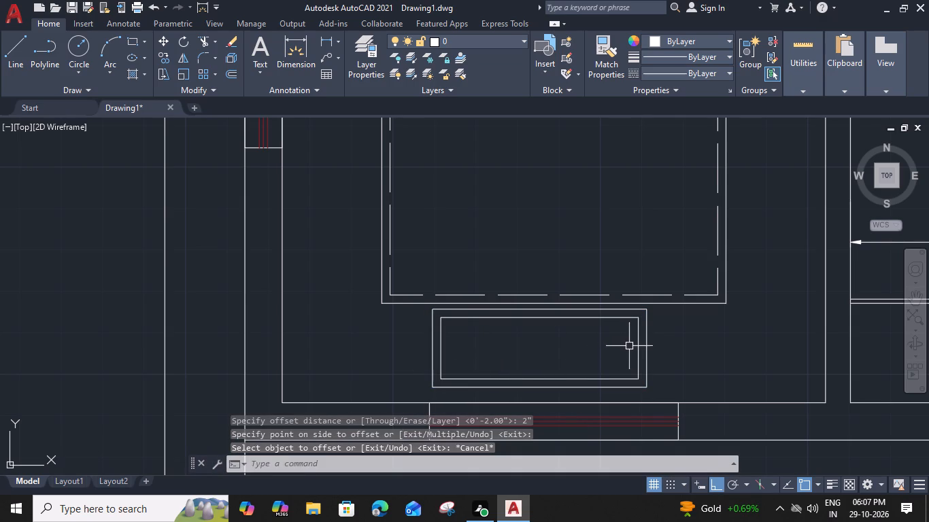
Draw a smaller basin rectangle in the western part of the sink's inner outline, leaving a narrow margin to its edges.
text(REC)
key(space)
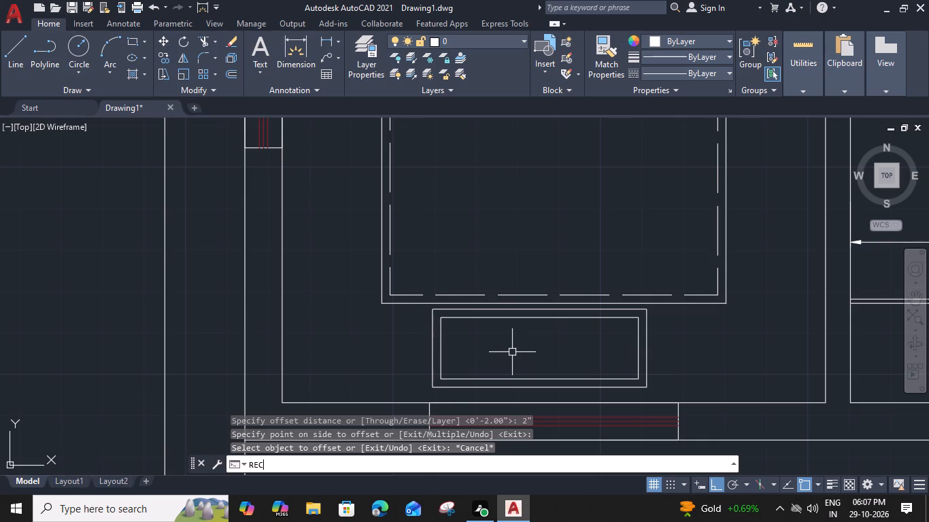
scroll(439, 336, up, 2)
click(450, 302)
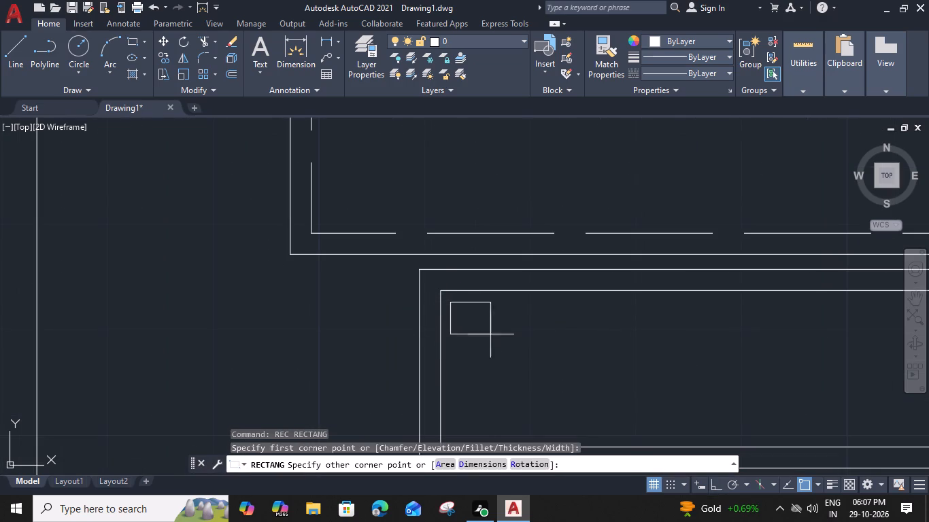
scroll(535, 369, down, 2)
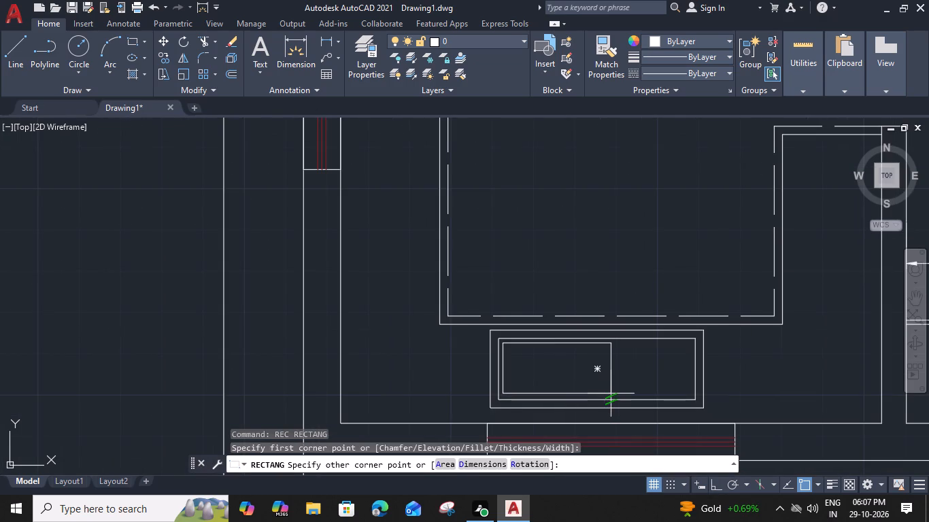
scroll(611, 394, up, 2)
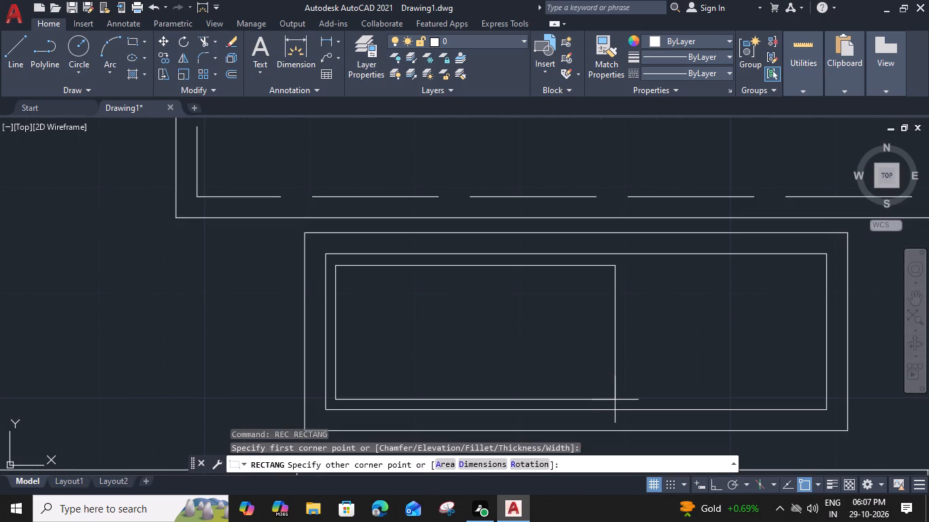
click(615, 400)
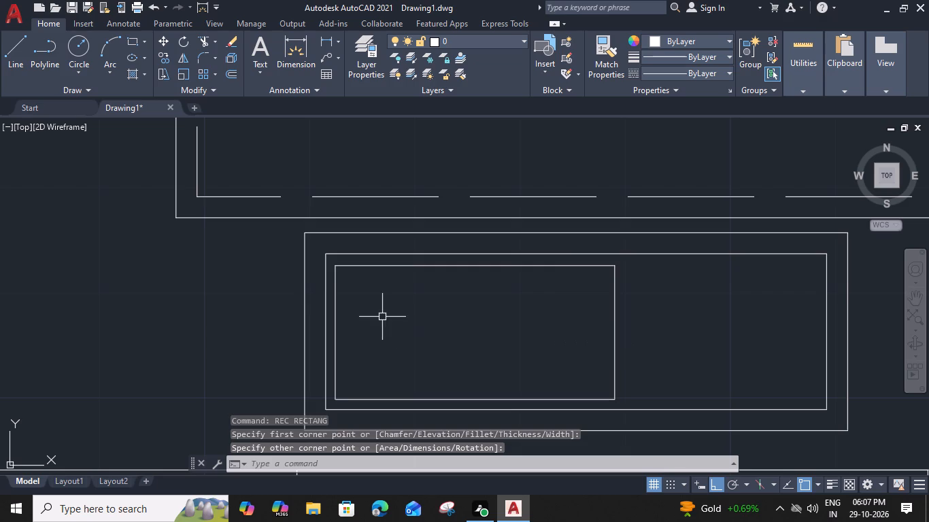
Draw a vertical line from the midpoint of the basin rectangle's south edge to the basin's centre.
key(l)
key(space)
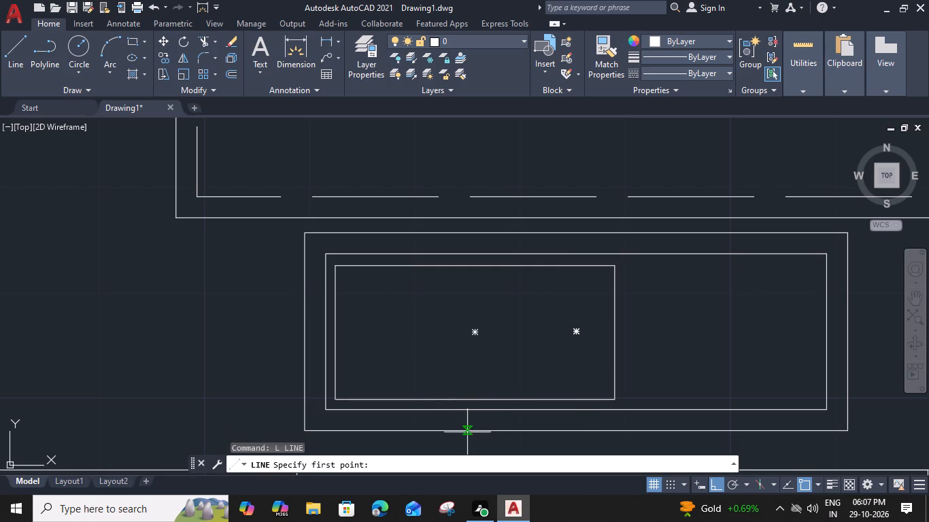
click(474, 401)
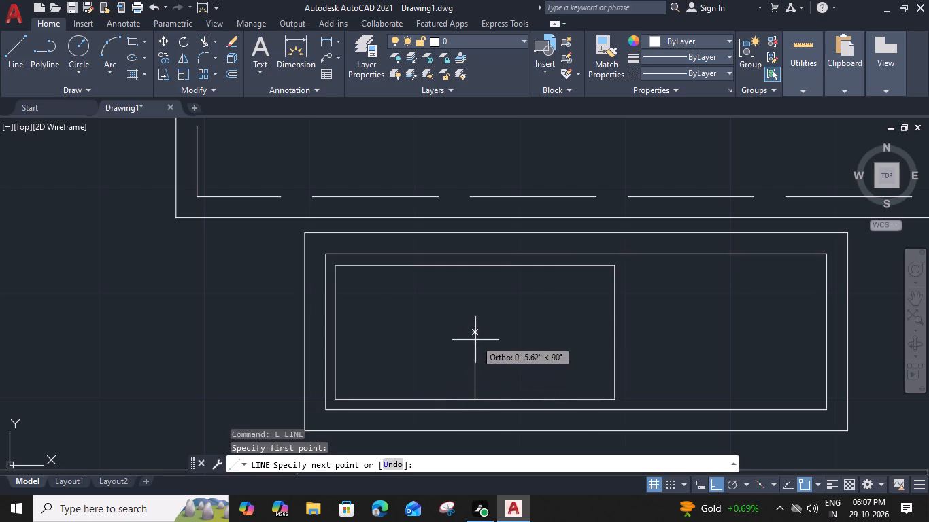
click(475, 335)
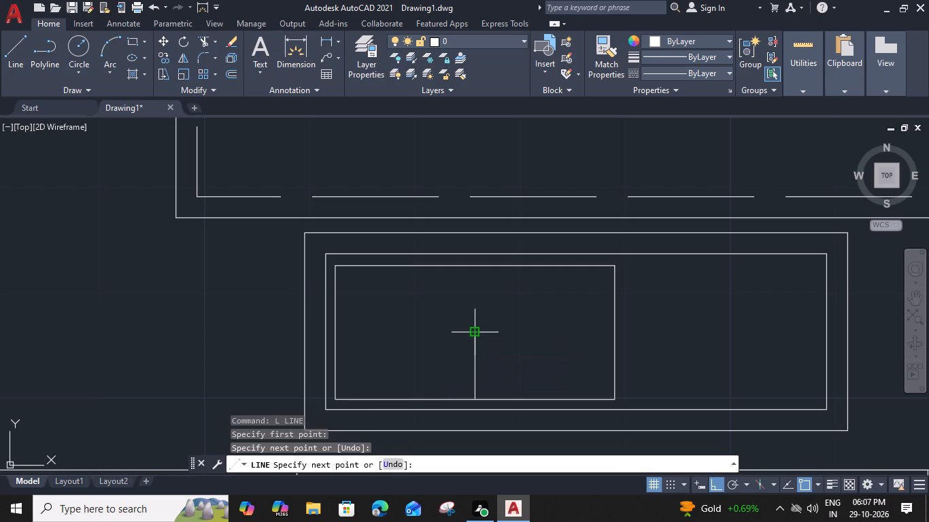
key(Escape)
Draw a circle of about 0.92" radius at the basin's centre, on the upper end of the vertical line.
text(C)
key(space)
click(474, 334)
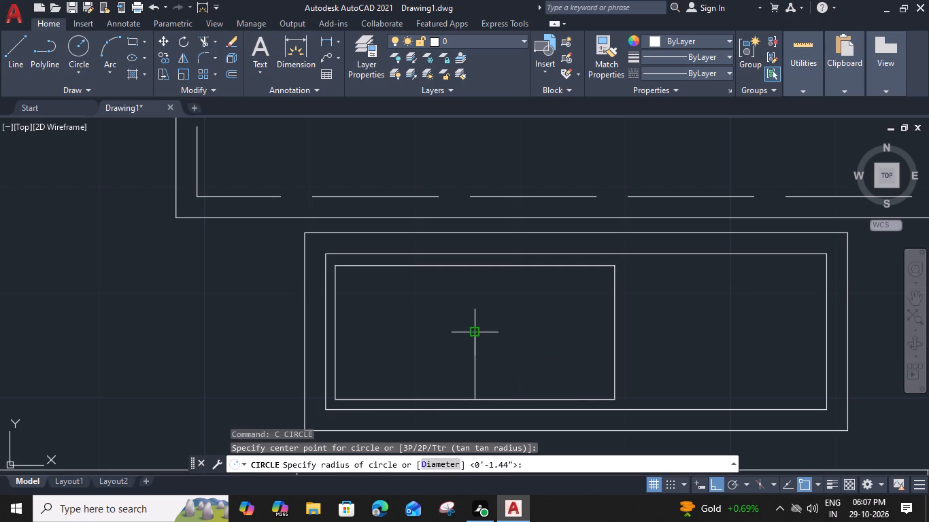
scroll(485, 334, up, 2)
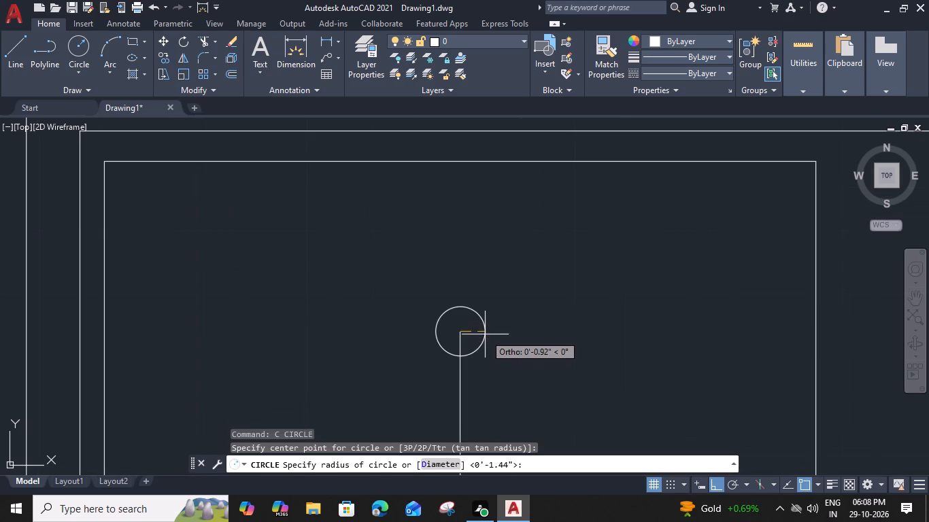
click(485, 334)
Offset the basin's centre circle 0.6" outward.
click(483, 341)
key(o)
key(space)
text(0.)
text(6")
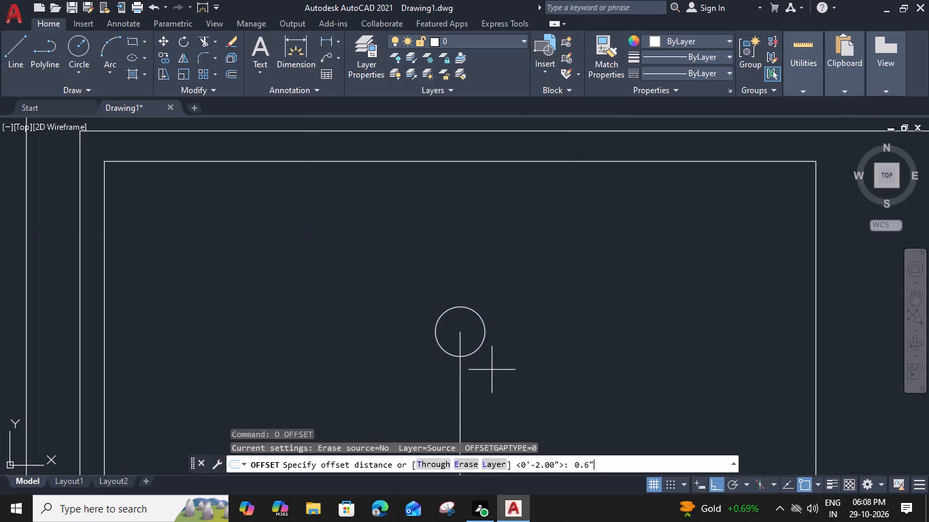
key(Return)
click(511, 372)
key(Escape)
Trim the vertical line's segments inside the two concentric circles at the basin's centre.
scroll(504, 388, down, 2)
middle_drag(505, 379, 504, 328)
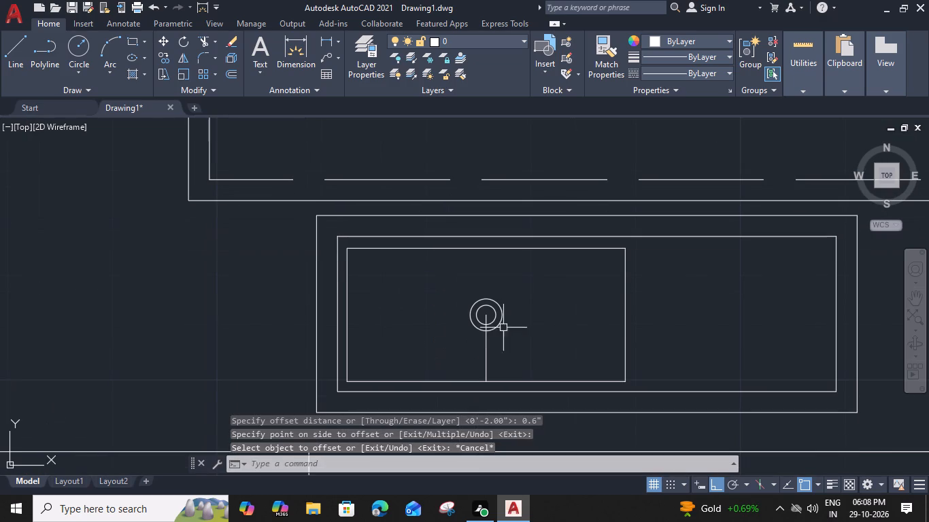
key(t)
key(r)
key(space)
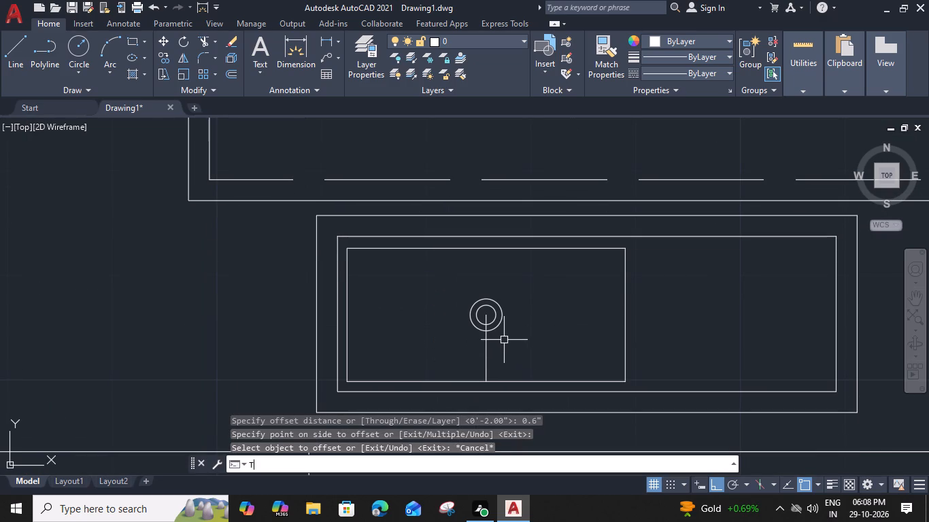
scroll(486, 324, up, 3)
click(486, 340)
click(483, 318)
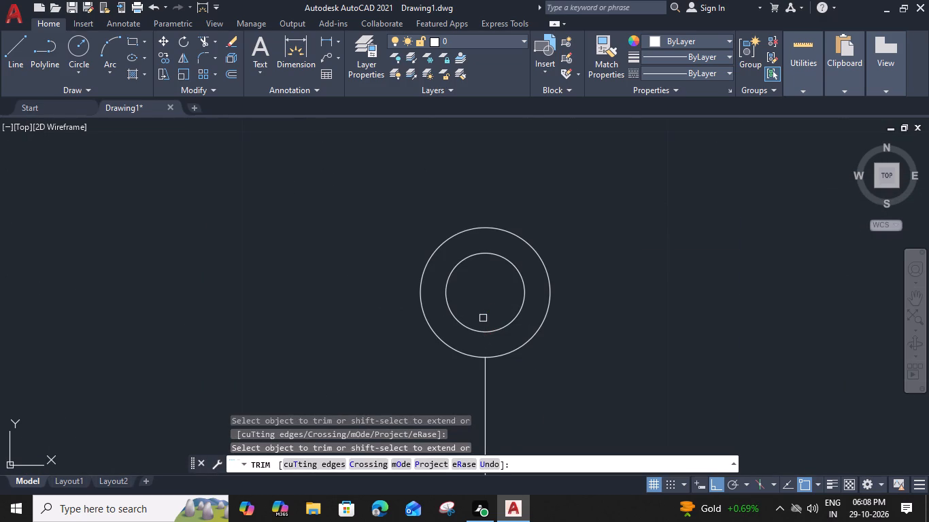
key(Escape)
Draw a small circle centred on the midpoint of the vertical line below the basin's concentric circles.
scroll(483, 322, down, 2)
middle_drag(494, 354, 486, 307)
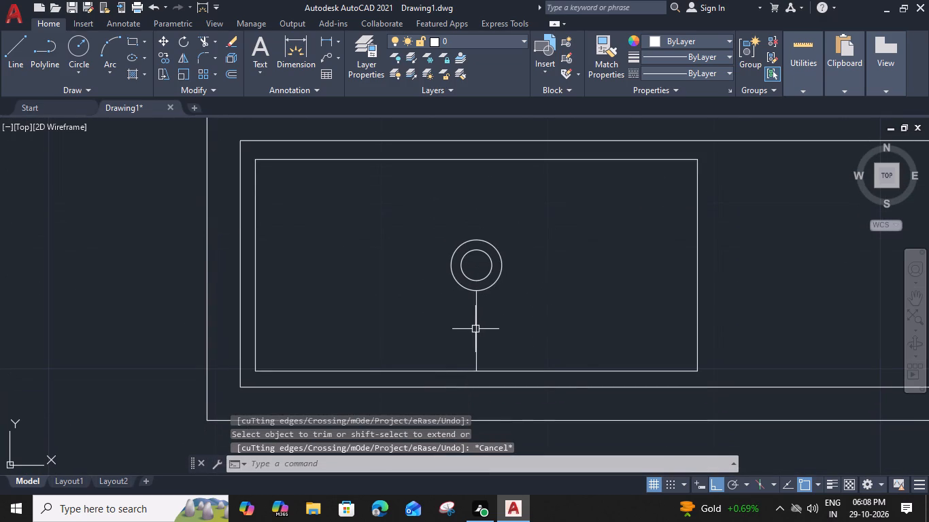
text(C)
key(space)
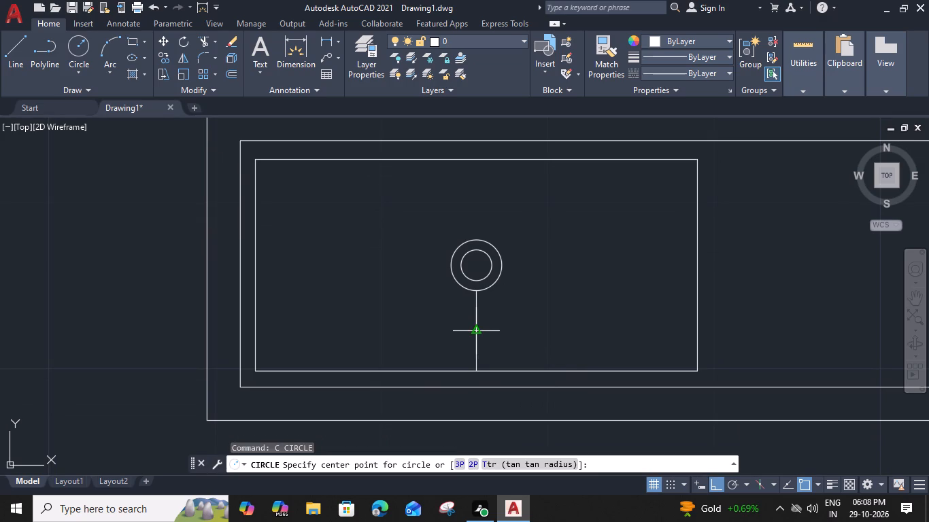
click(477, 330)
scroll(484, 331, up, 2)
click(485, 331)
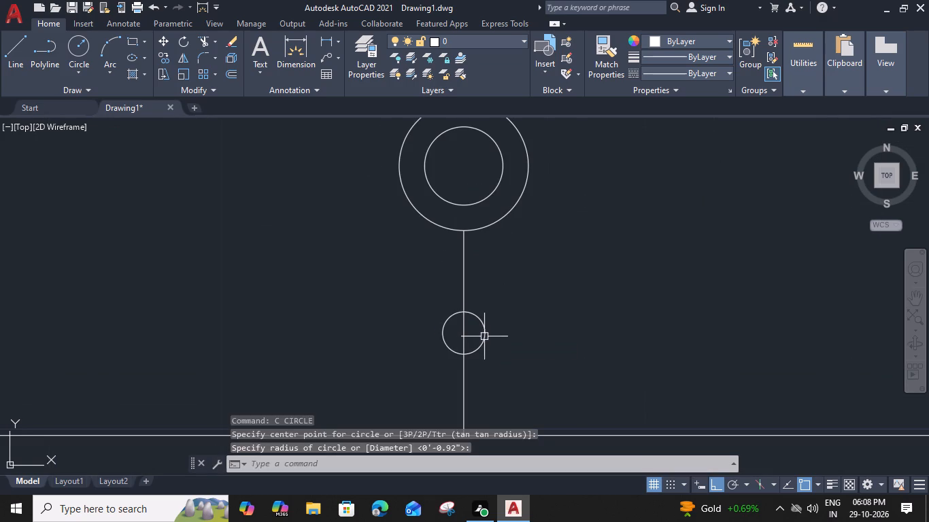
Offset the small circle on the vertical line 0.3" outward.
click(484, 336)
text(O)
key(space)
text(0.3")
key(Return)
click(525, 355)
key(Escape)
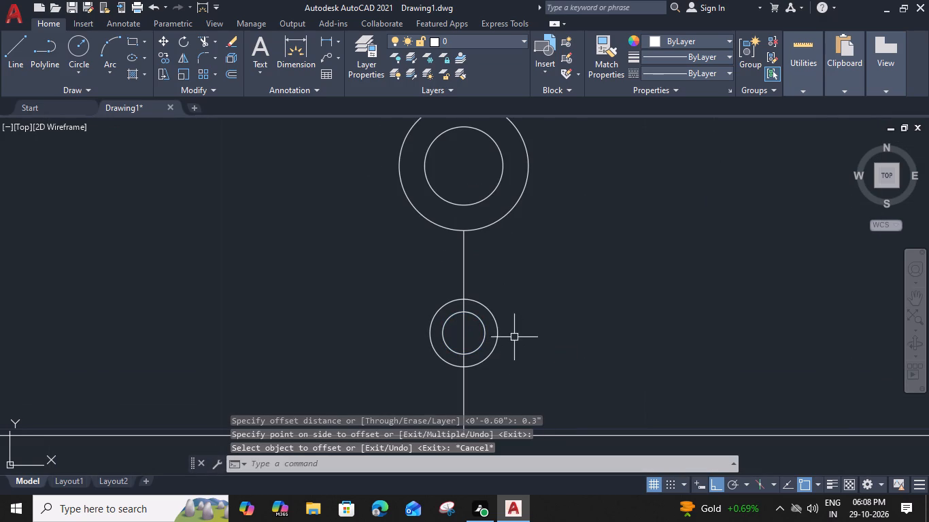
Trim the vertical line inside the small concentric circles and between them and the large circles above.
click(464, 328)
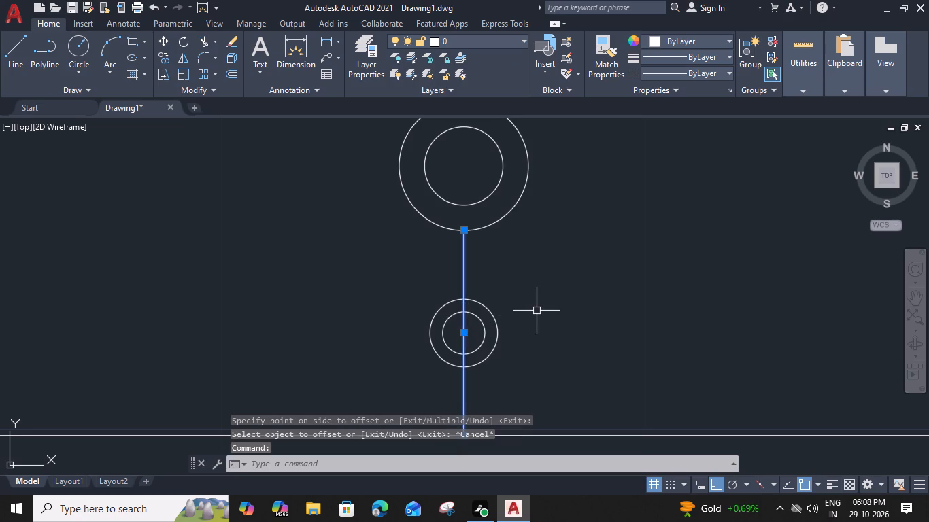
key(Escape)
key(t)
key(r)
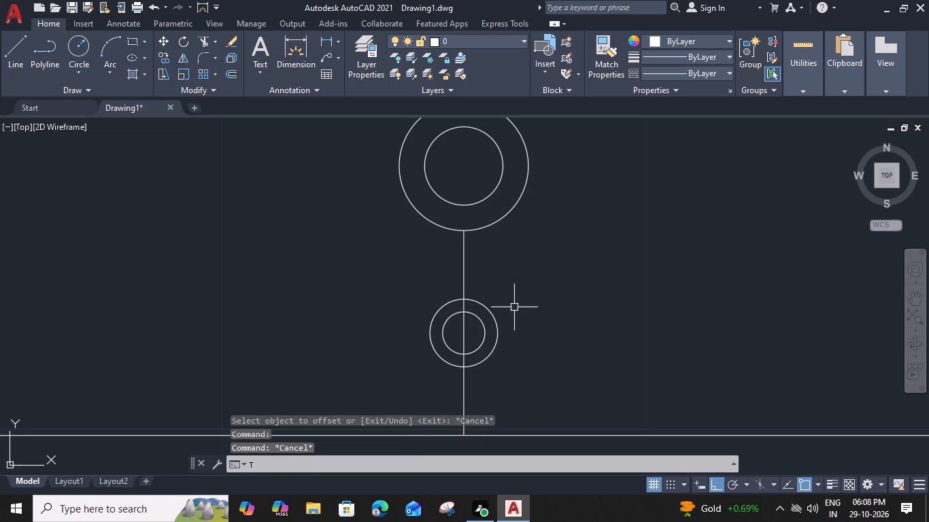
key(space)
scroll(456, 366, up, 2)
click(473, 349)
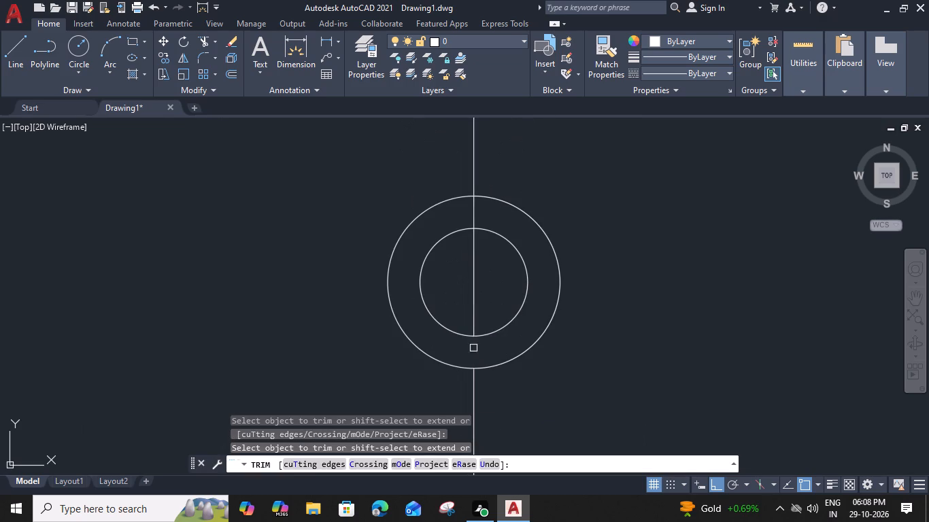
click(473, 302)
middle_drag(475, 291, 476, 371)
click(476, 286)
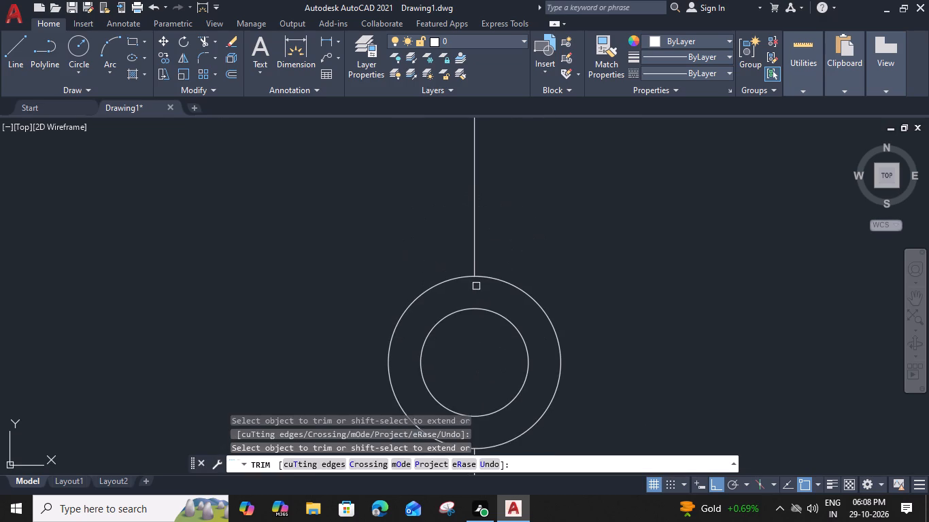
scroll(476, 286, down, 2)
click(476, 259)
key(Escape)
Offset the remaining vertical line below the small circles 0.6" to both sides.
click(478, 396)
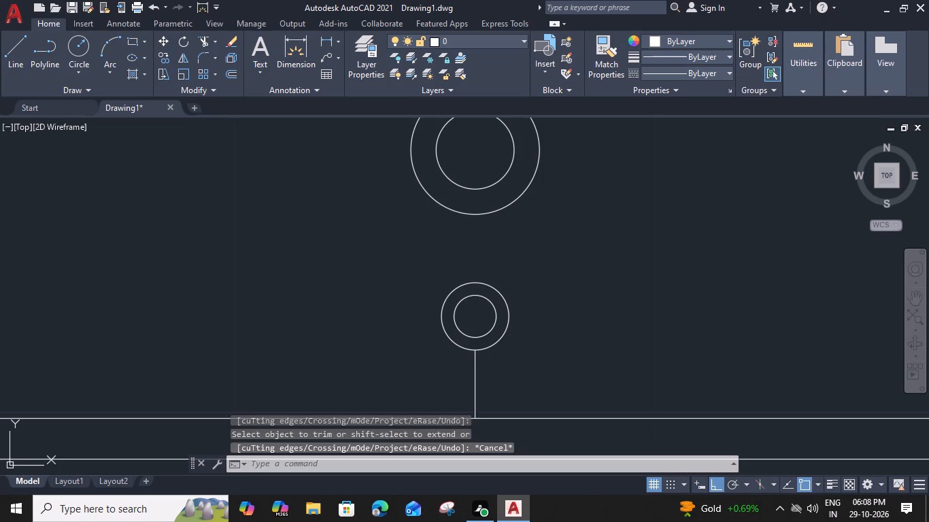
text(O)
key(space)
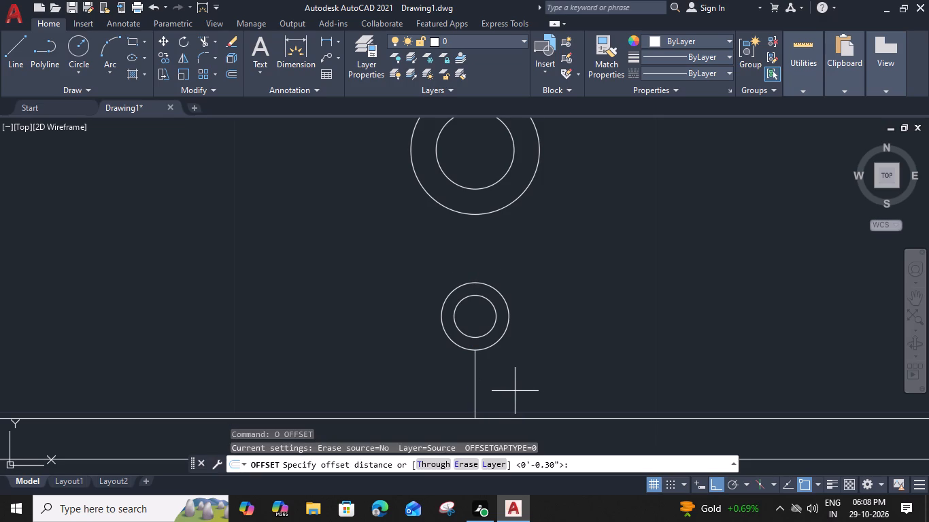
text(0.6")
key(Return)
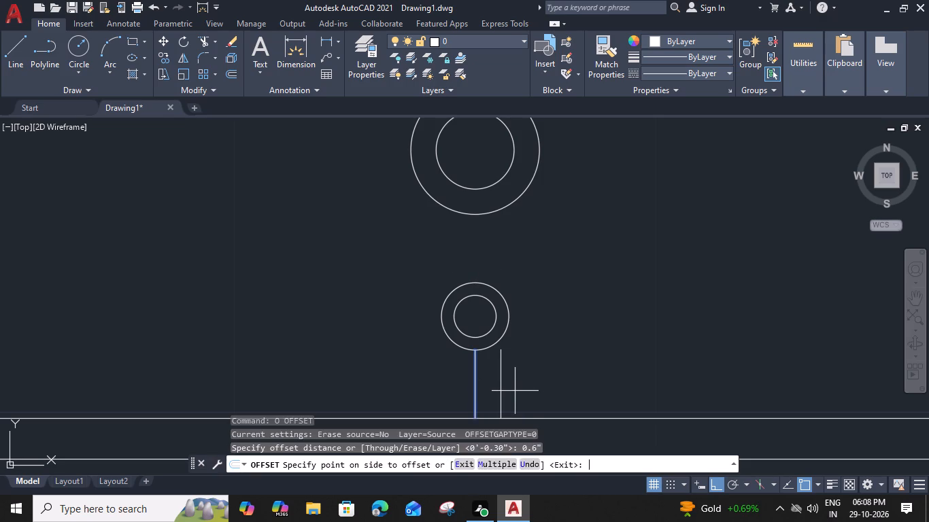
click(526, 391)
click(475, 373)
click(439, 376)
key(Escape)
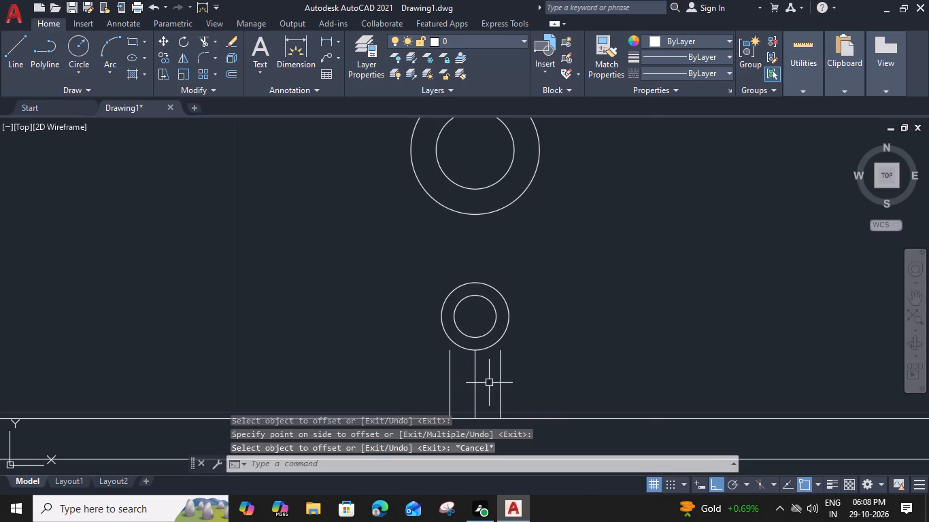
Extend both offset lines up to the outer small circle and remove the original centre line between them.
text(EX)
key(space)
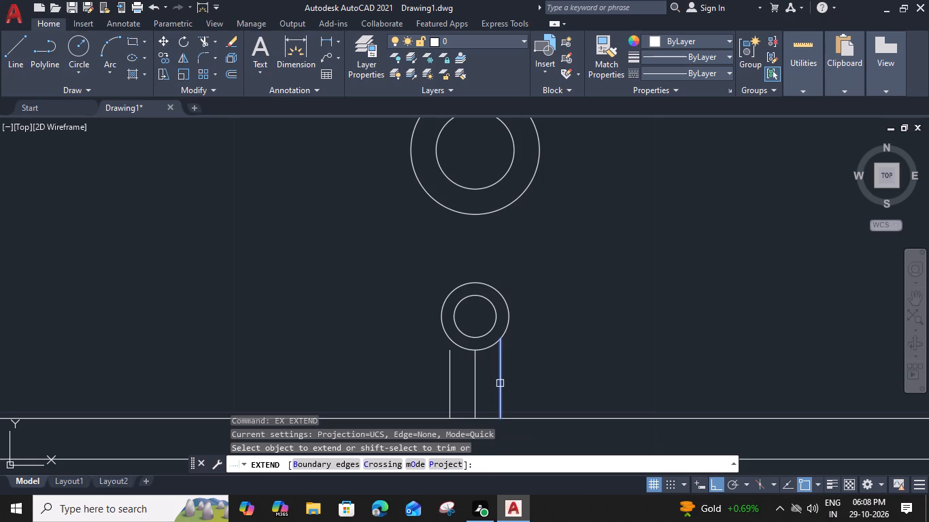
click(500, 383)
click(450, 374)
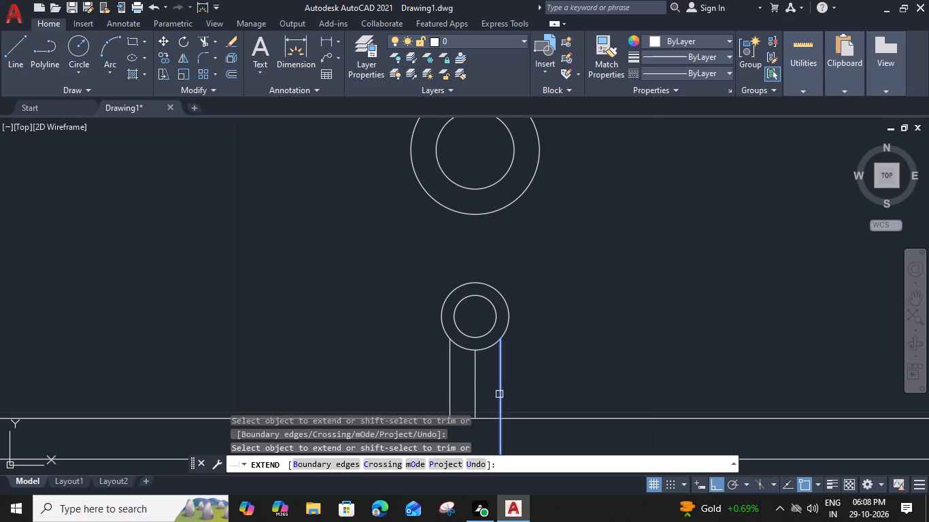
shift+click(474, 387)
Extend both faucet lines down to the outermost rectangle's lower edge and trim the two inner rectangles' edges between them.
middle_drag(480, 392, 503, 317)
click(541, 313)
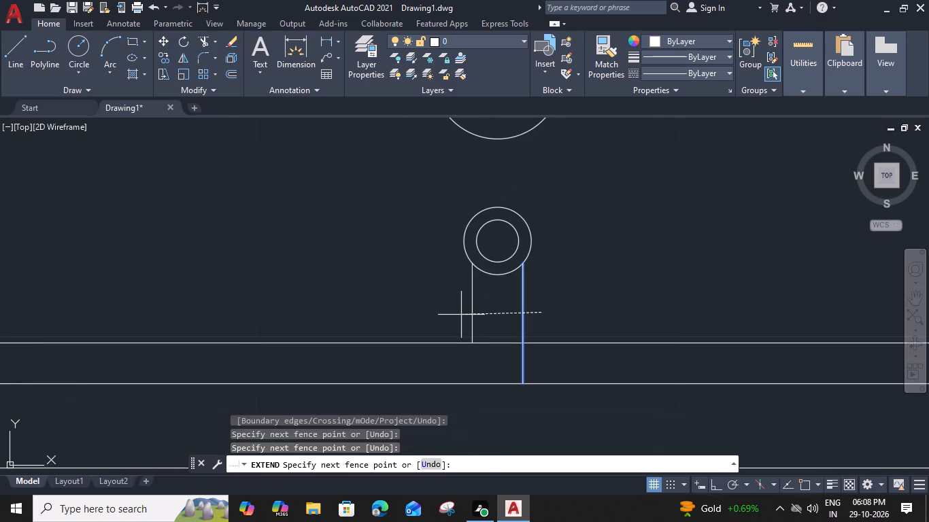
click(447, 314)
shift+click(506, 344)
scroll(504, 360, down, 1)
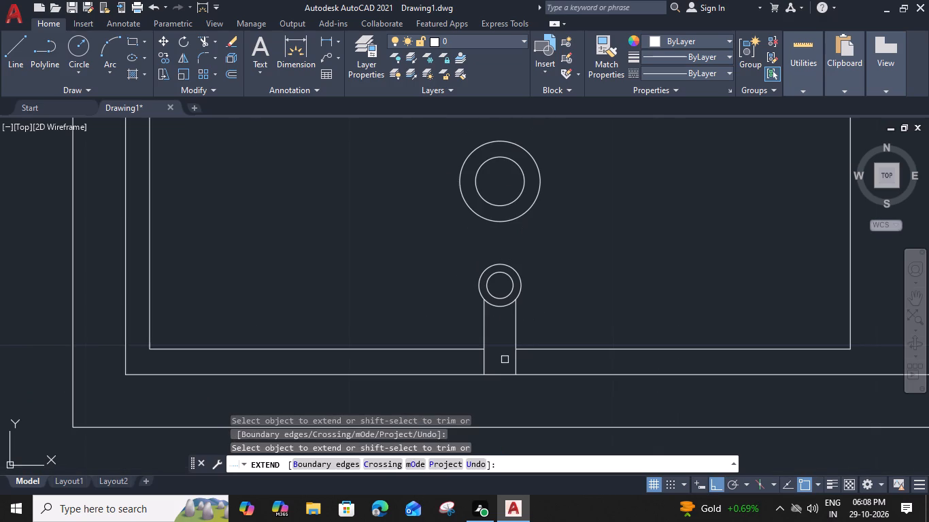
click(535, 326)
click(457, 324)
click(524, 325)
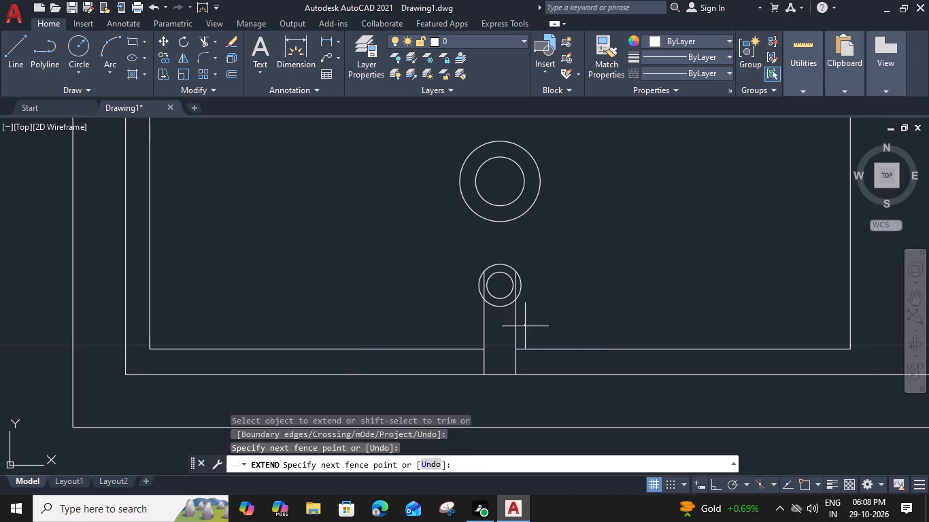
click(480, 333)
shift+click(502, 375)
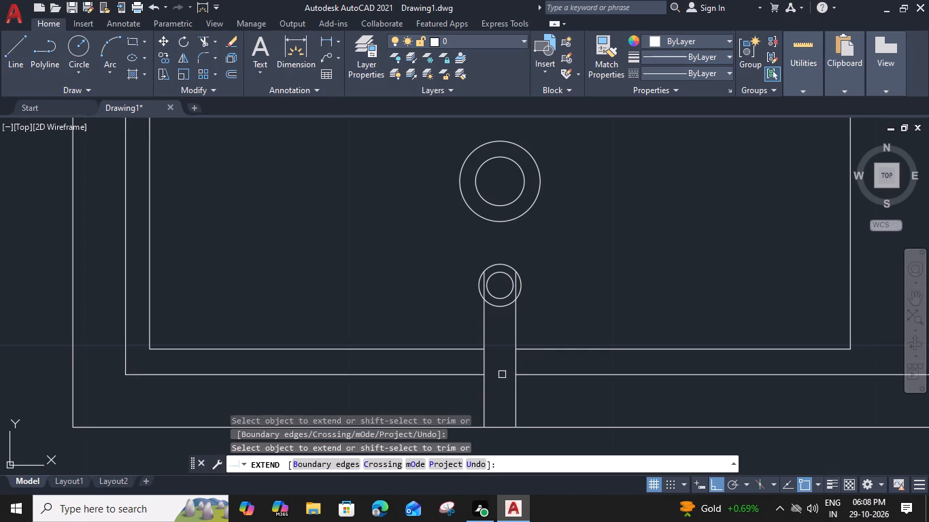
Trim the portions of both faucet lines that run inside the outer small circle.
scroll(513, 288, up, 1)
shift+click(518, 292)
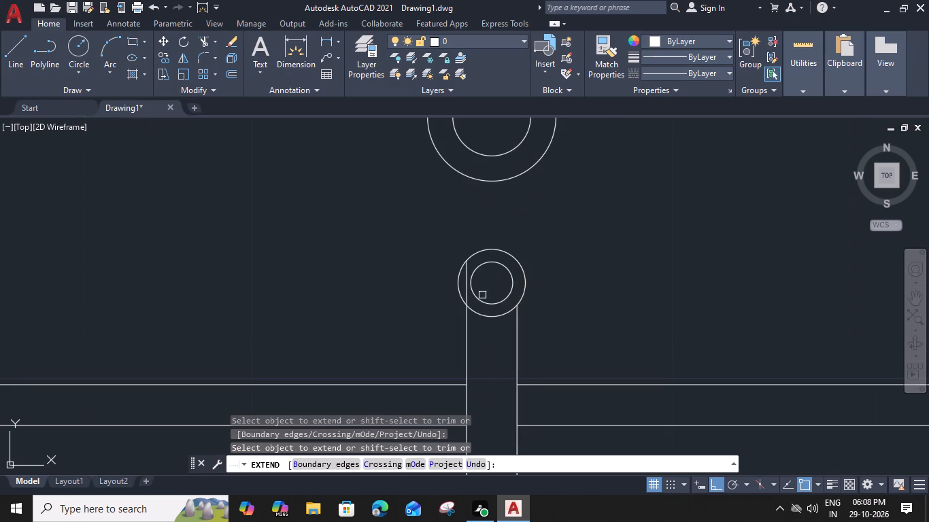
shift+click(466, 288)
scroll(466, 288, down, 2)
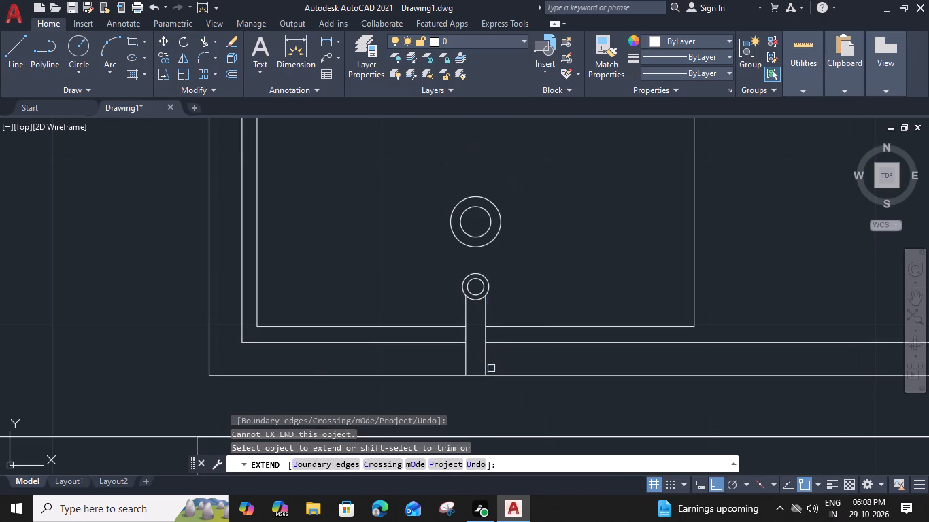
scroll(496, 362, down, 2)
key(Escape)
Draw a vertical and a horizontal line across the full diameter of the large drain circle in the basin.
middle_drag(589, 337, 566, 336)
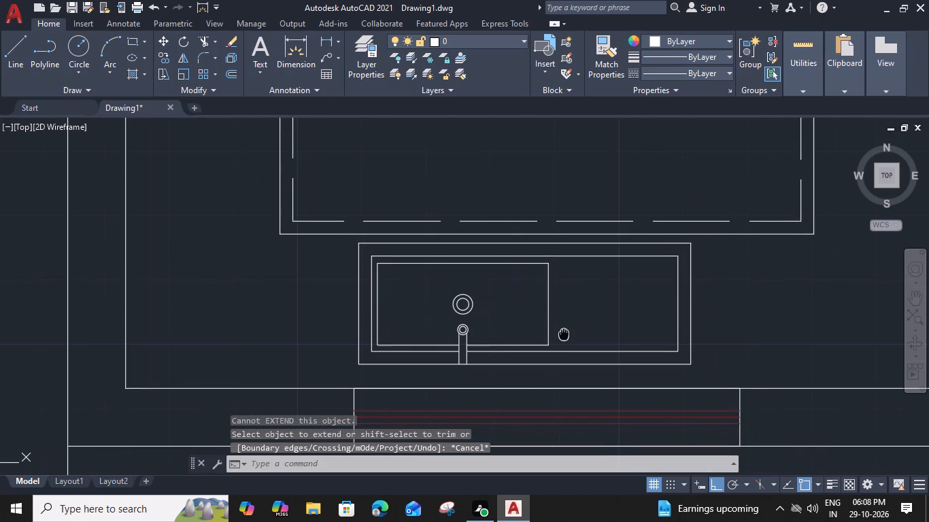
scroll(469, 294, up, 2)
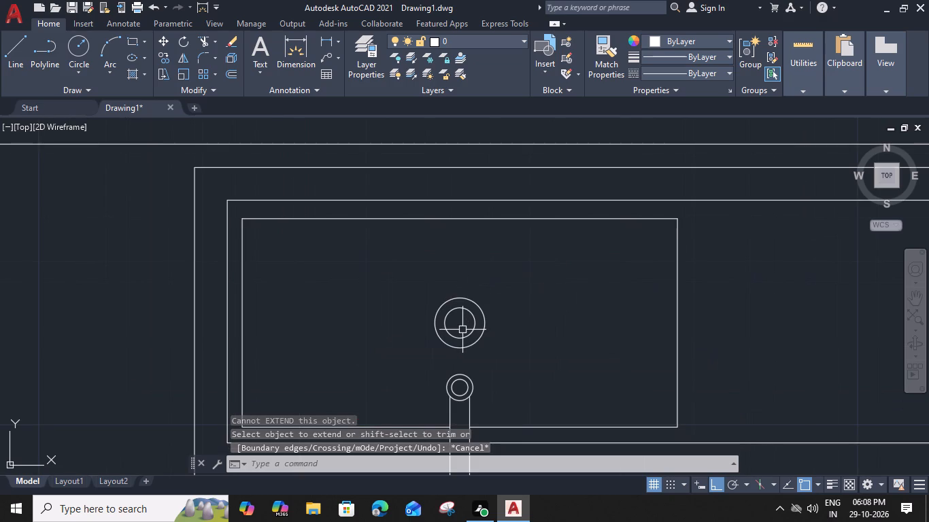
text(L)
key(space)
click(459, 350)
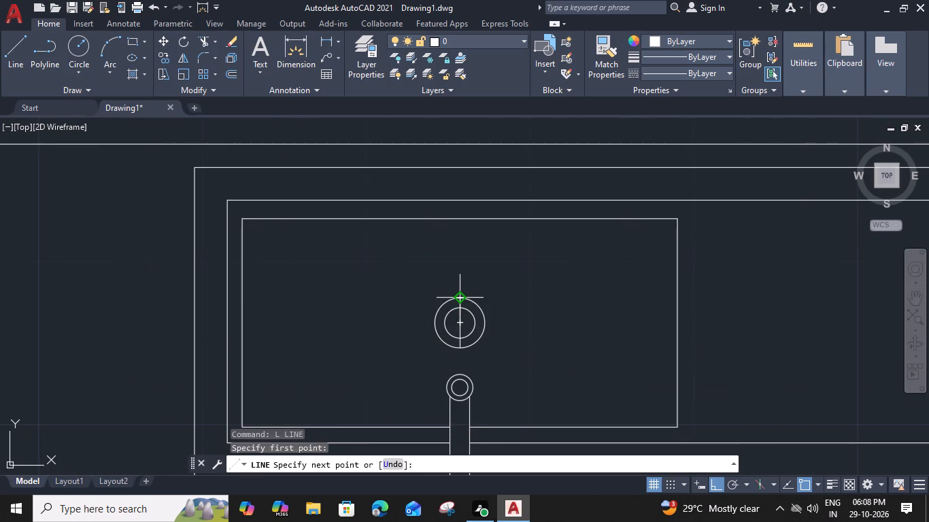
click(460, 297)
key(space)
scroll(456, 325, up, 2)
key(space)
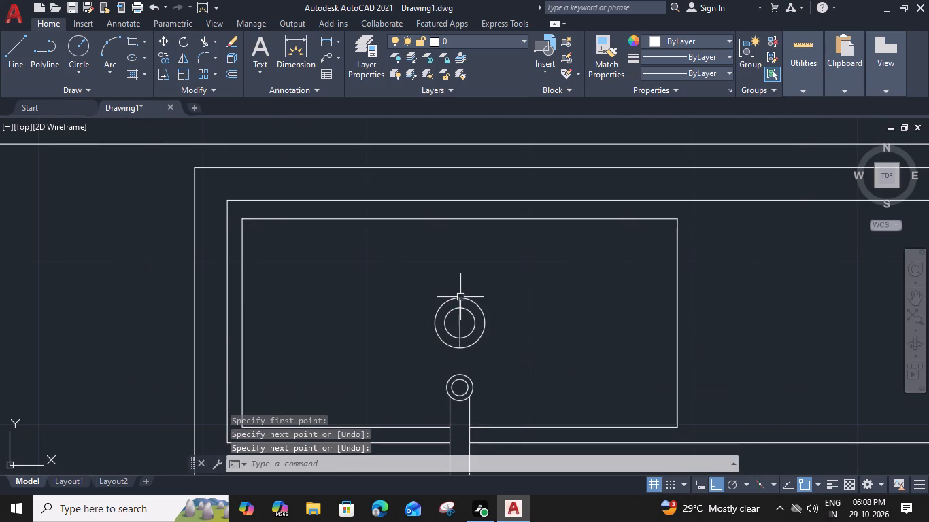
click(401, 320)
click(529, 321)
key(space)
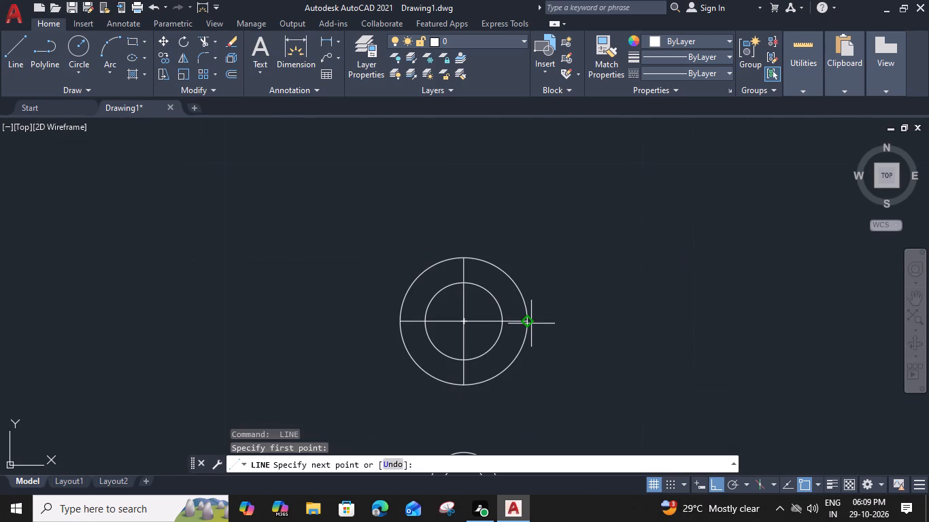
Draw two crossing diagonal lines through the centre of the drain, ending on its outer circle.
key(space)
click(420, 369)
click(507, 278)
key(space)
key(space)
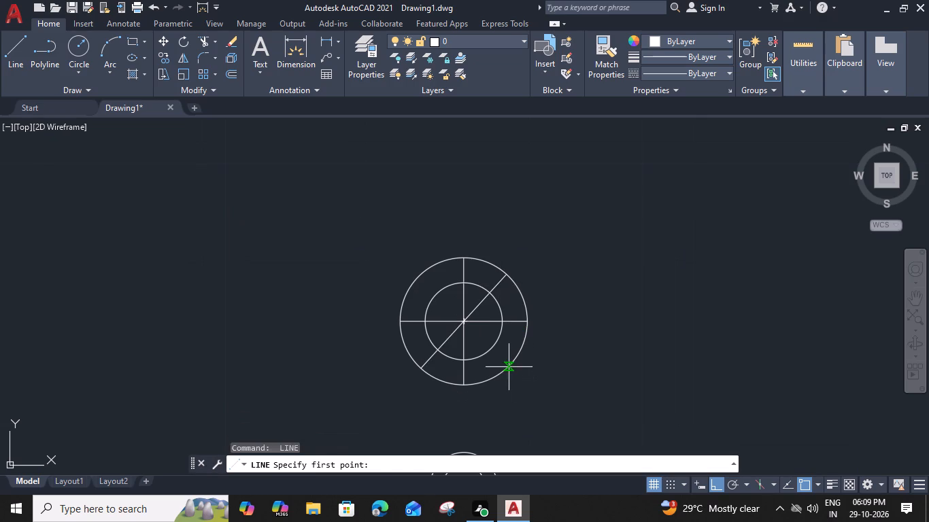
click(507, 368)
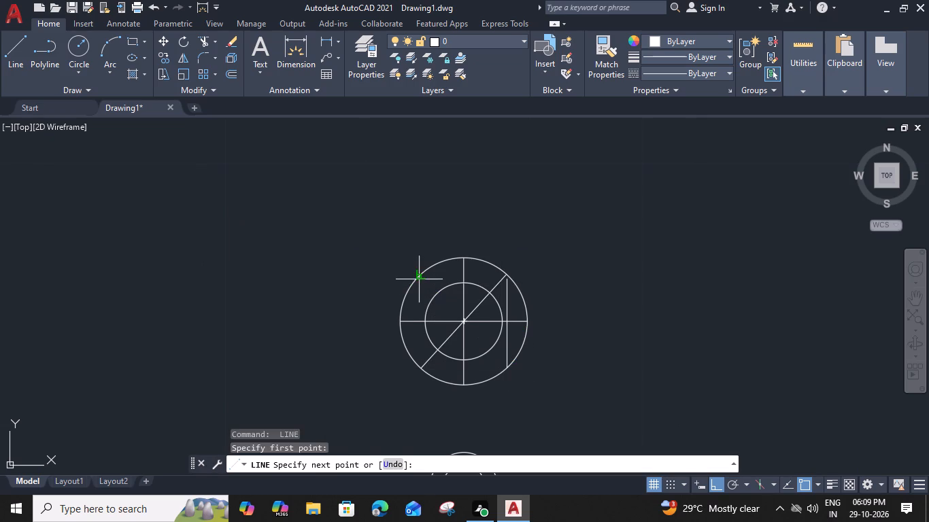
click(420, 279)
key(space)
scroll(420, 279, down, 4)
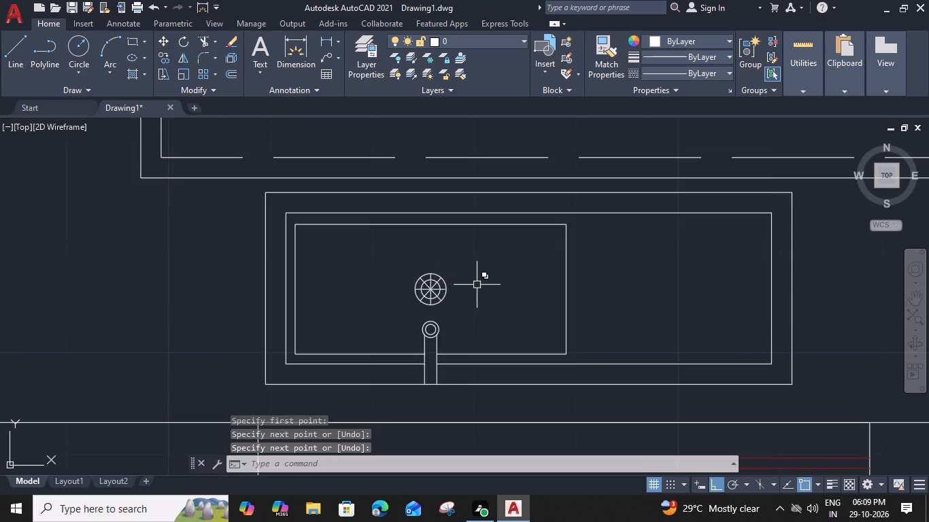
Draw two crossing diagonals beside the basin, from its right-hand corners to the opposite right-hand corners of the middle rectangle.
middle_drag(703, 312, 562, 319)
key(l)
key(space)
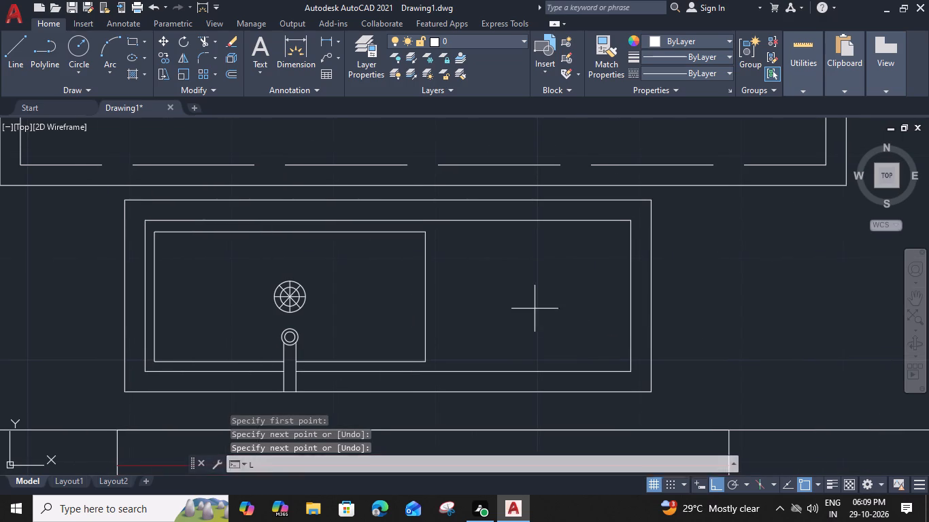
click(422, 364)
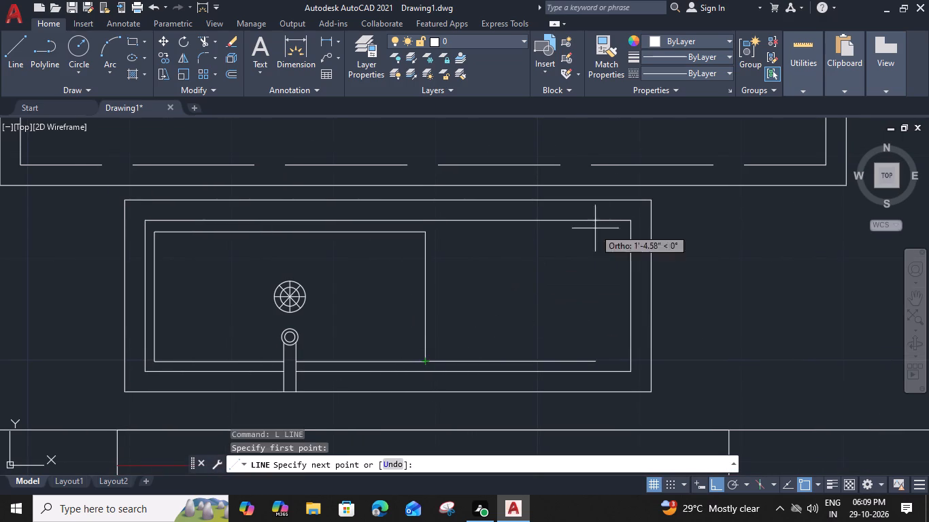
click(634, 222)
key(space)
key(space)
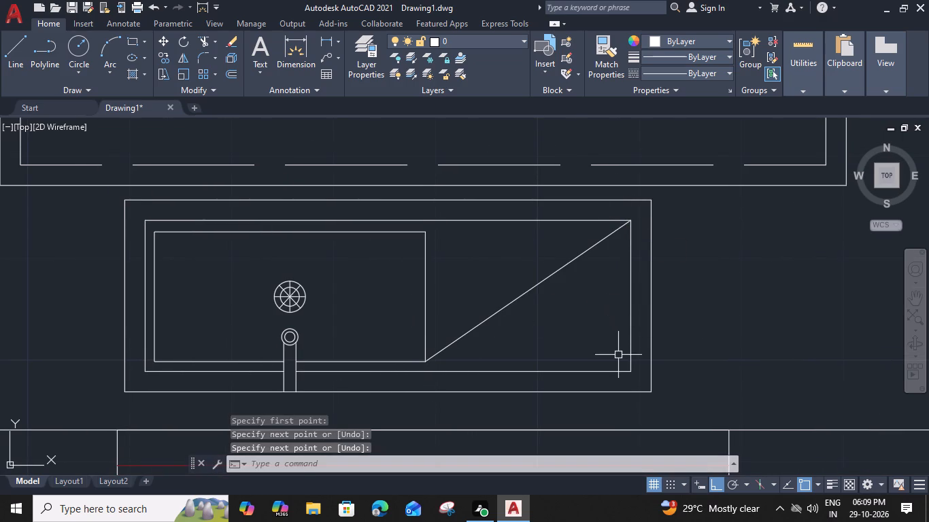
click(628, 372)
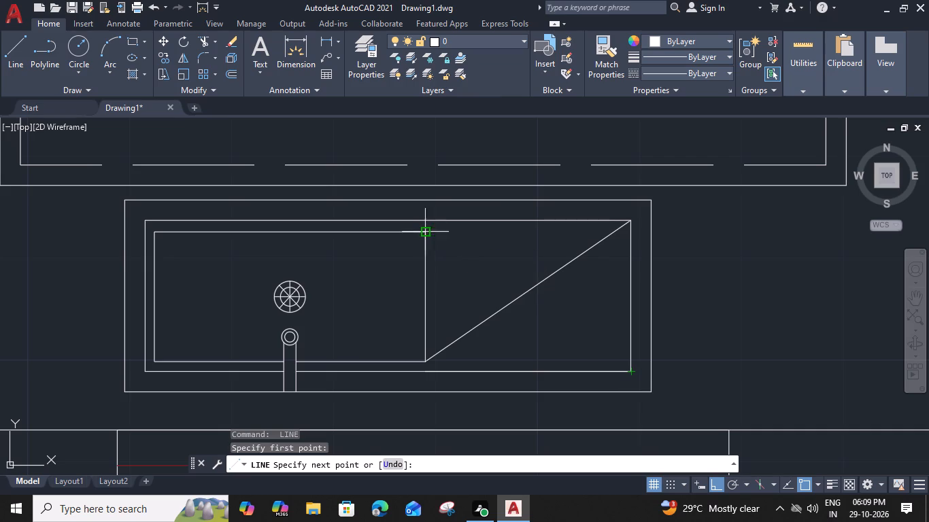
click(430, 234)
key(Escape)
Set the linetype of the two crossing diagonals beside the basin to ACAD_ISO02W100.
drag(535, 264, 532, 274)
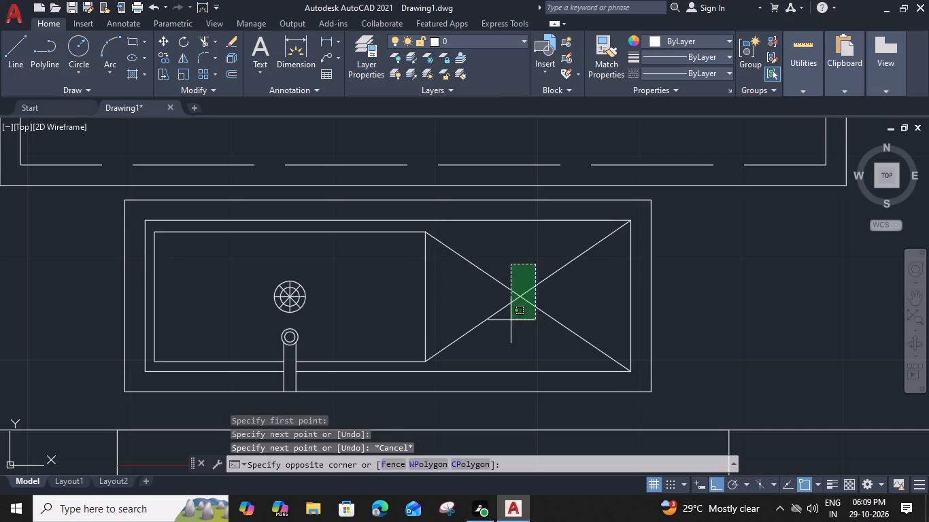
click(509, 324)
click(731, 39)
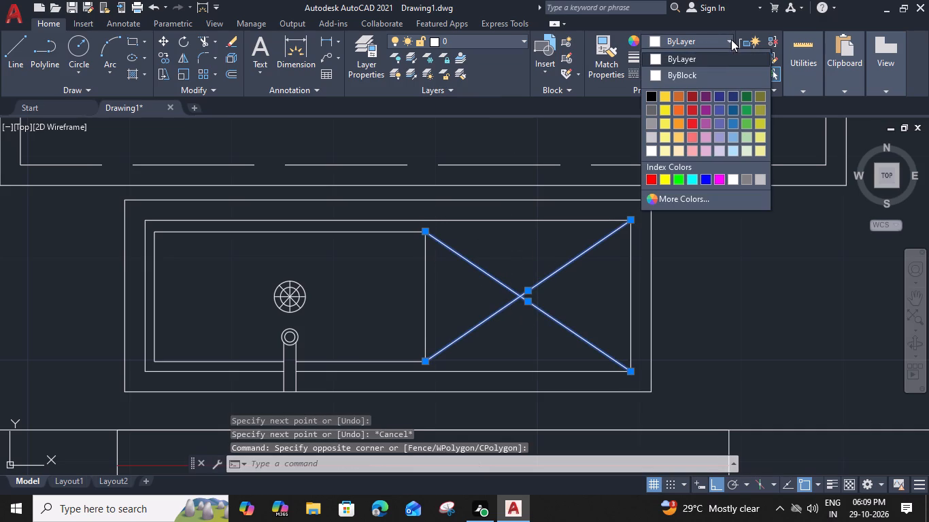
click(605, 124)
click(703, 73)
click(682, 130)
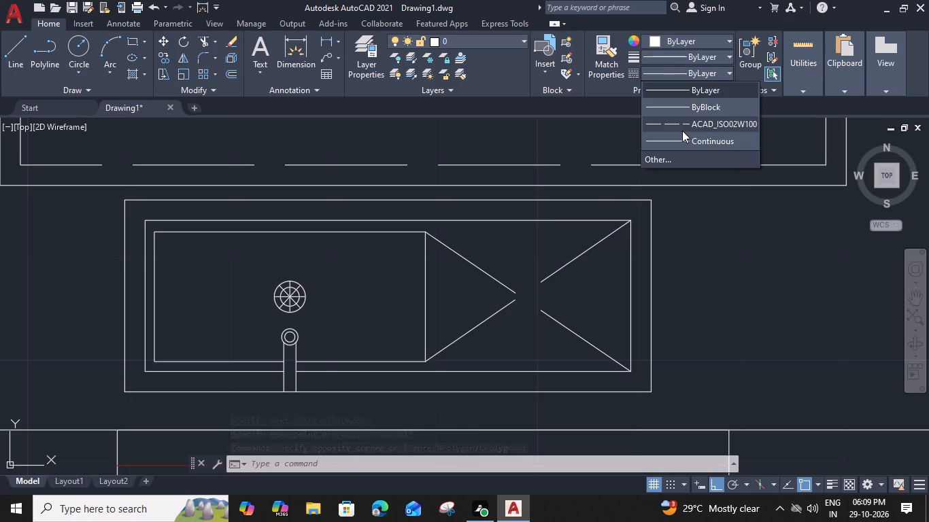
key(Escape)
Stretch the basin-side ends of both diagonals vertically onto the middle rectangle's upper and lower edges, in line with the basin's right side.
scroll(454, 237, up, 3)
click(371, 240)
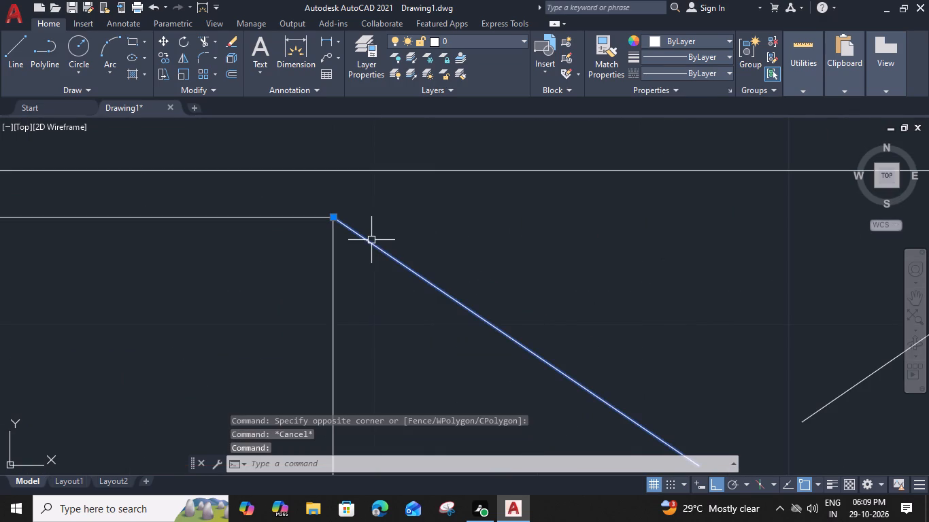
click(334, 216)
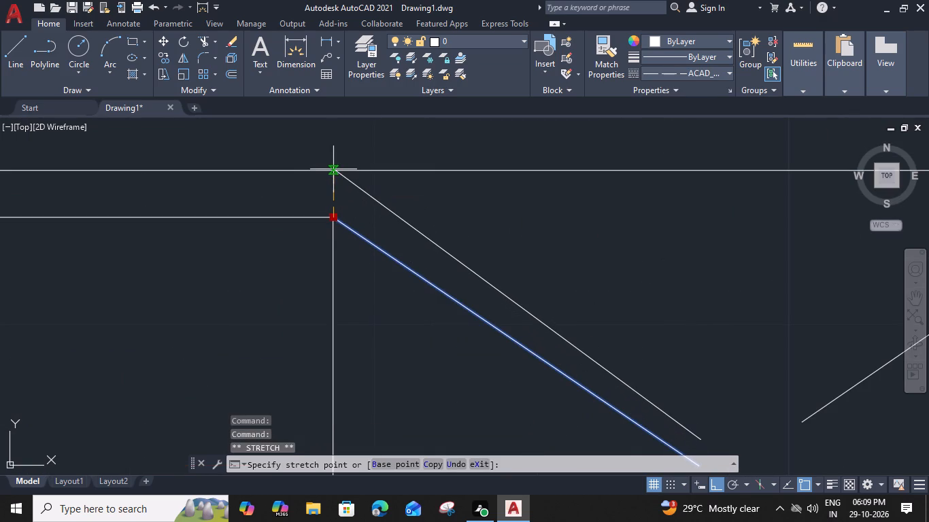
click(333, 169)
scroll(345, 199, down, 3)
middle_drag(388, 269, 419, 207)
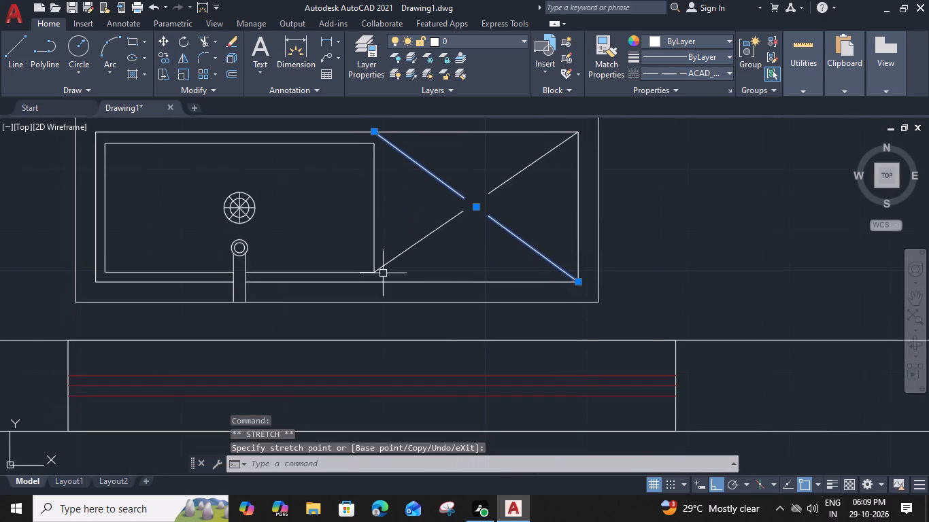
scroll(383, 273, up, 2)
click(369, 264)
click(358, 272)
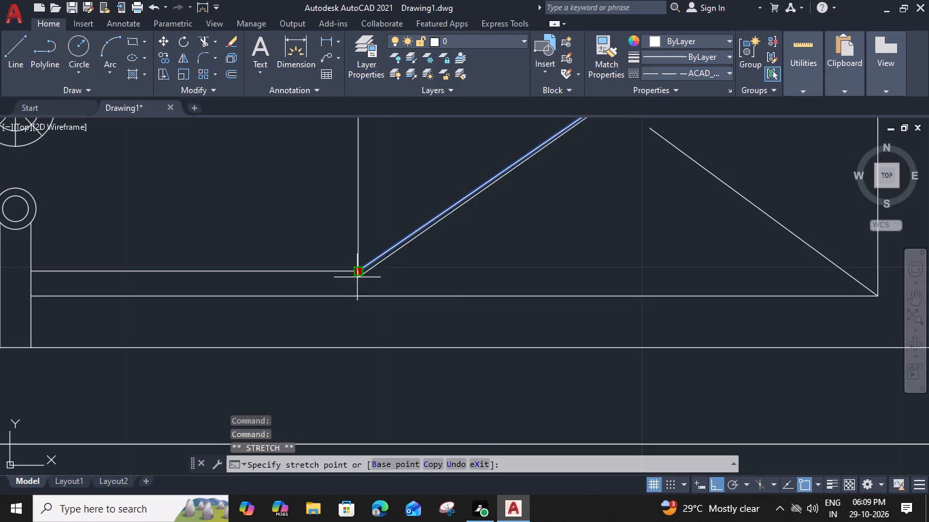
click(358, 298)
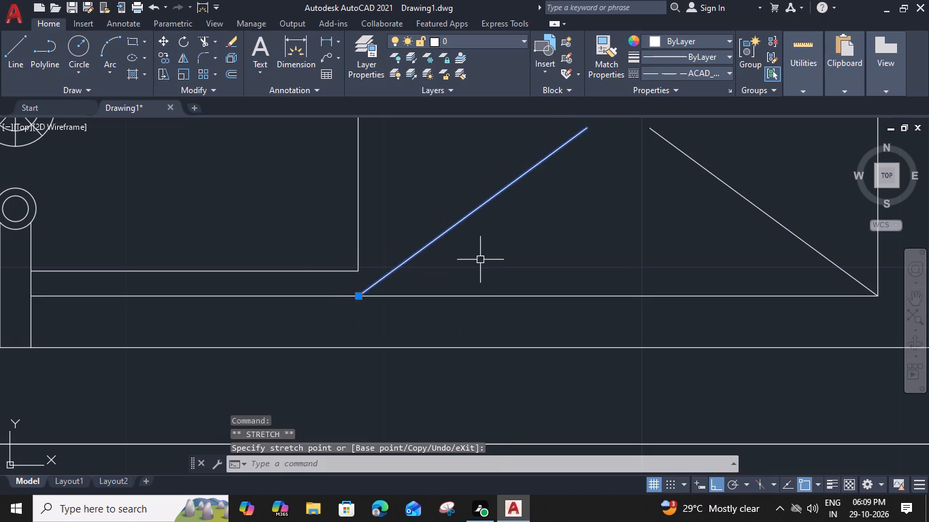
scroll(482, 259, down, 2)
key(Escape)
middle_drag(533, 228, 521, 262)
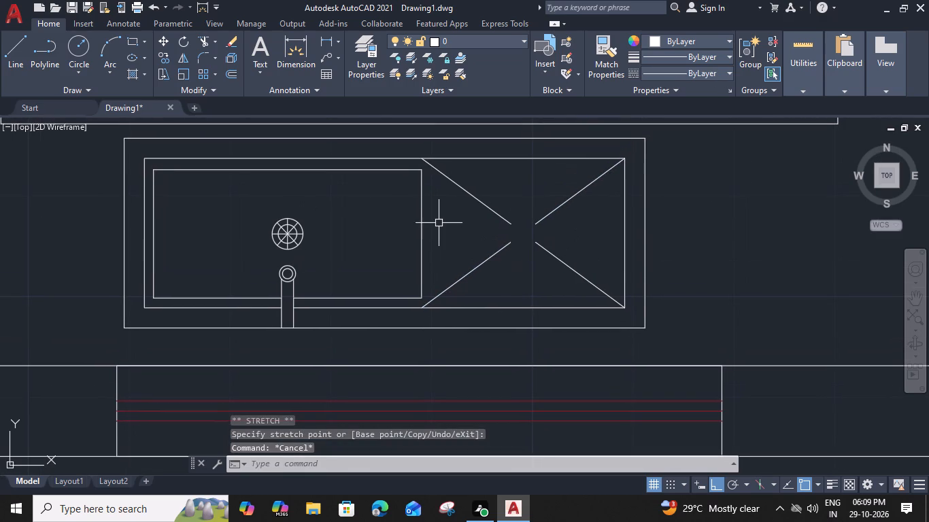
Draw a horizontal line from the midpoint of the basin's right side across the drainboard to the middle rectangle's right edge.
text(L)
key(space)
click(424, 232)
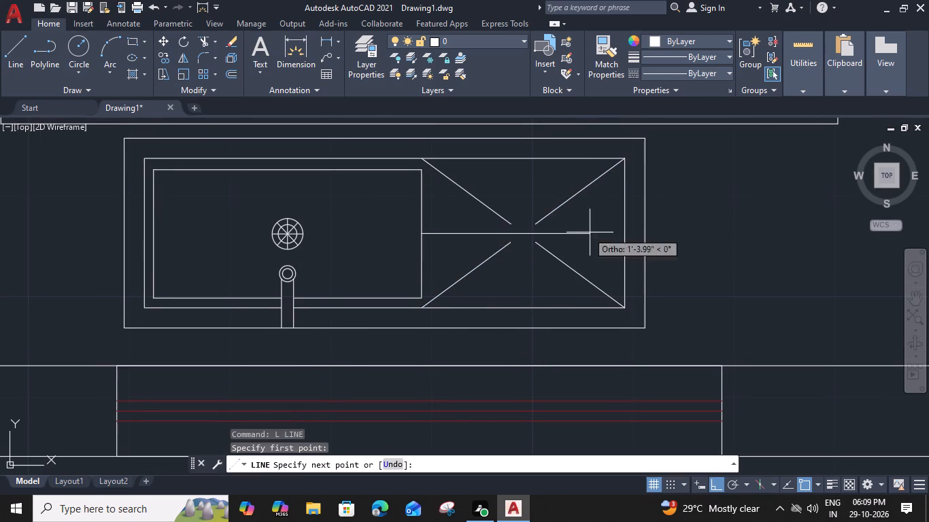
click(626, 237)
key(space)
Offset the horizontal drainboard centre line by 1.6", once above and once below.
click(586, 234)
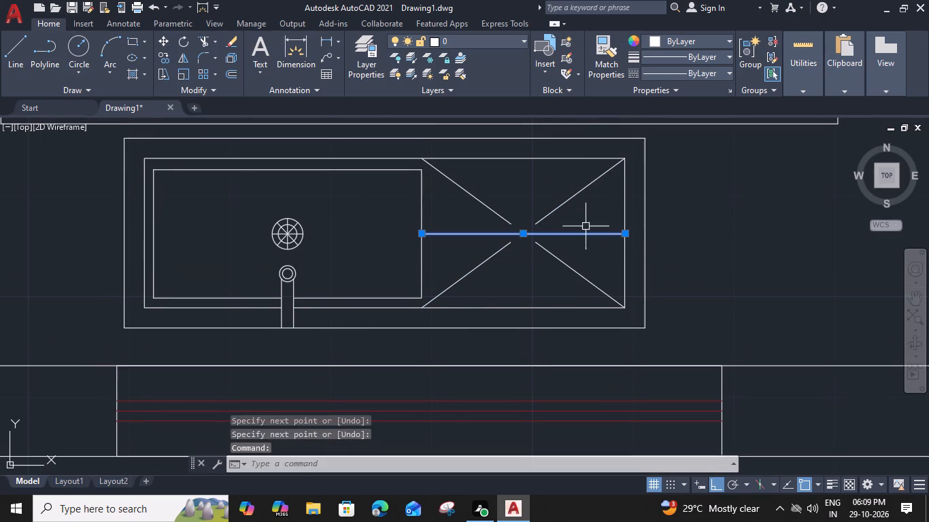
key(o)
key(space)
text(1)
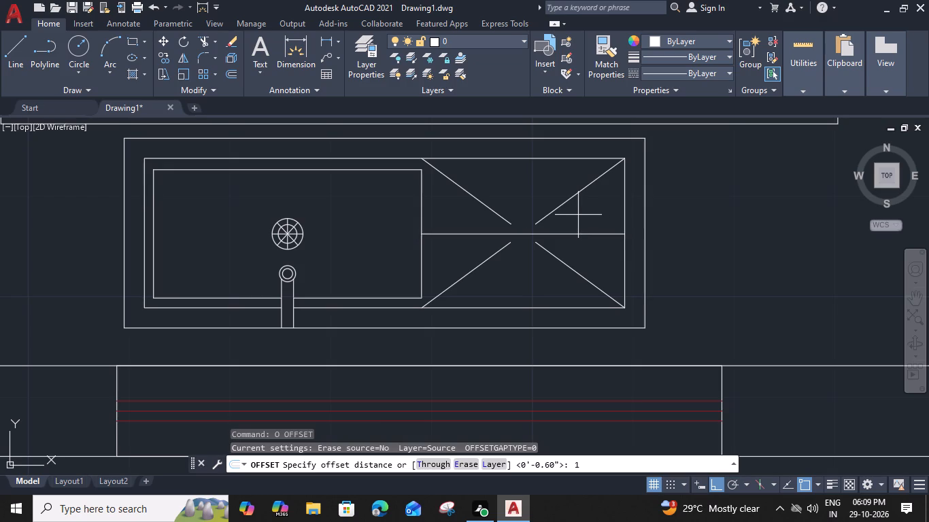
key(period)
key(6)
key(shift+quotedbl)
key(Return)
click(582, 198)
click(532, 234)
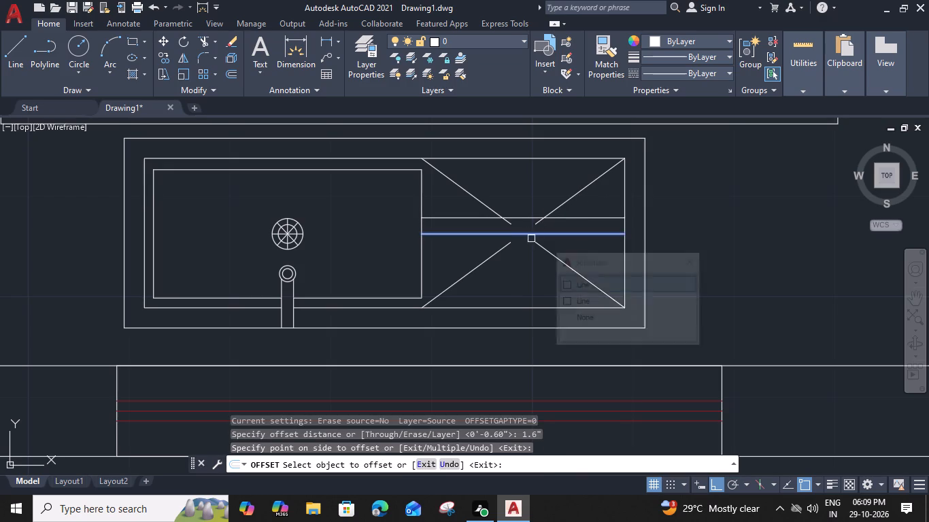
click(524, 283)
Keep offsetting the outermost drainboard lines by 1.6" until there are four lines above and four below the centre line.
click(528, 236)
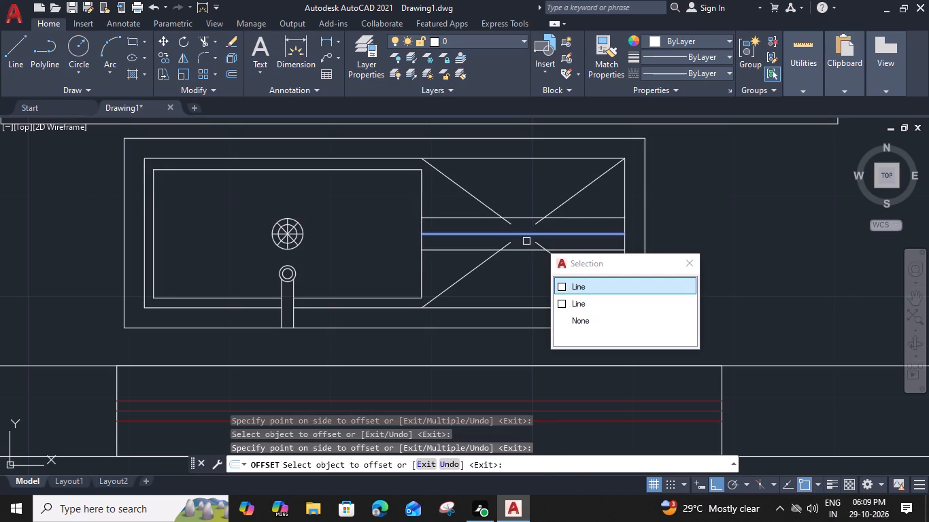
key(Escape)
click(524, 251)
click(526, 281)
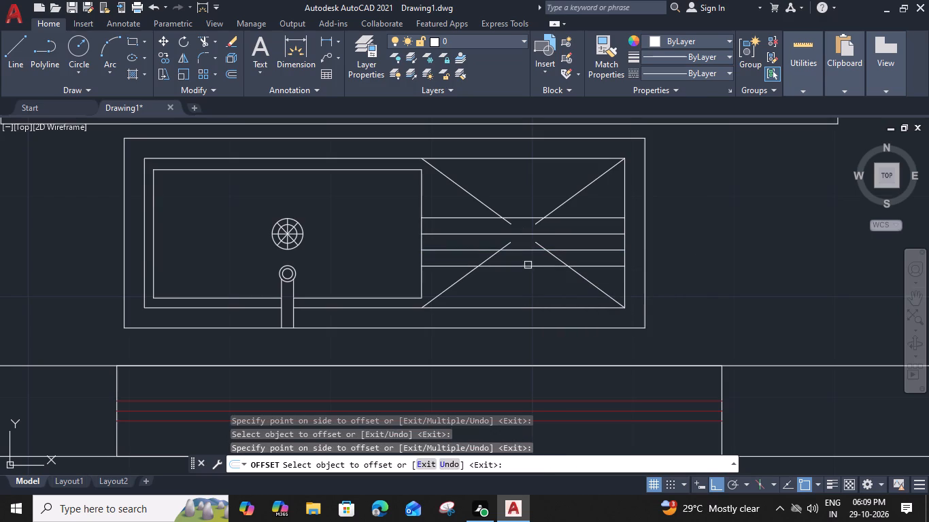
click(528, 265)
drag(528, 292, 528, 285)
drag(530, 220, 531, 213)
click(539, 190)
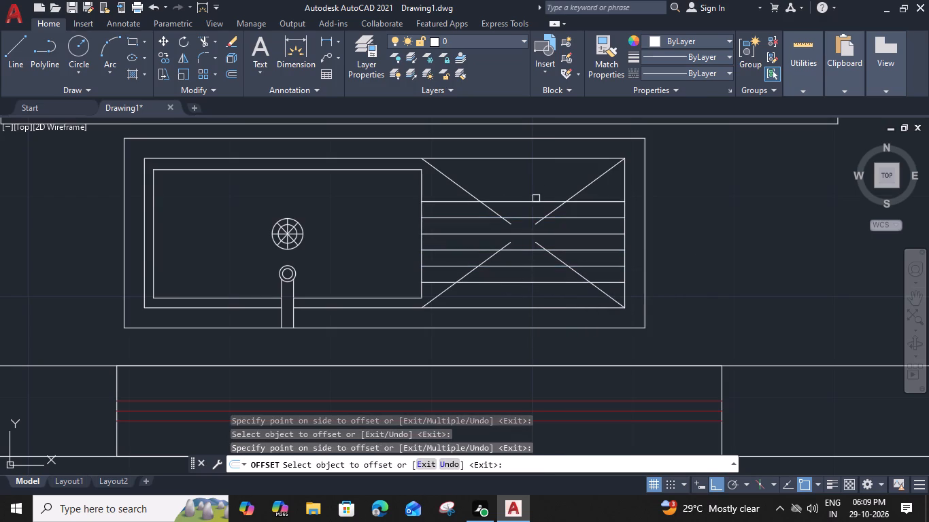
click(530, 205)
click(537, 181)
click(535, 187)
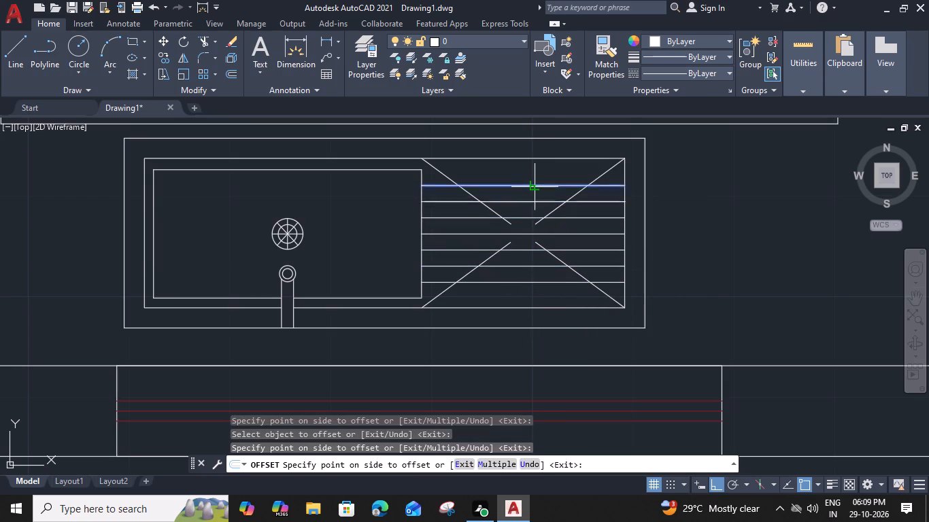
click(542, 164)
click(513, 282)
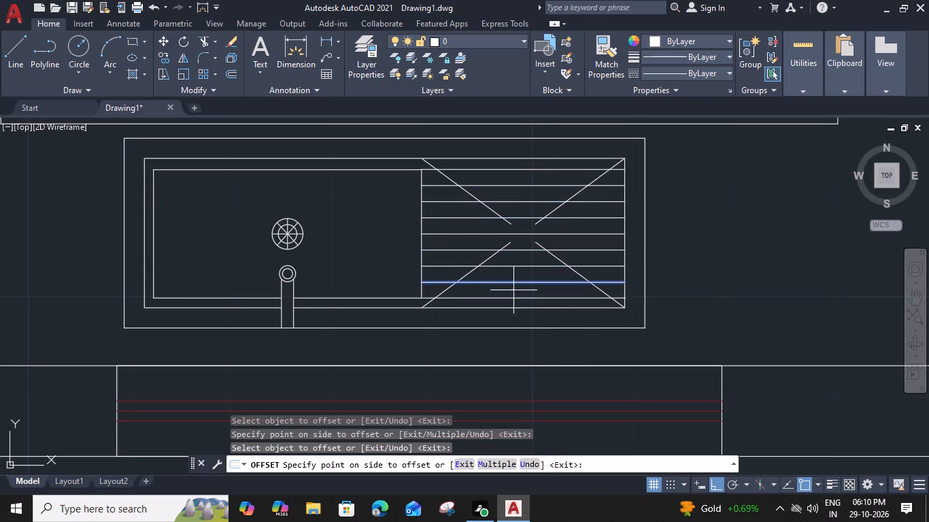
click(513, 292)
key(Escape)
Draw an upright rectangle on the kitchen's left counter, beside the side-wall window.
scroll(516, 272, down, 3)
middle_drag(452, 283, 527, 337)
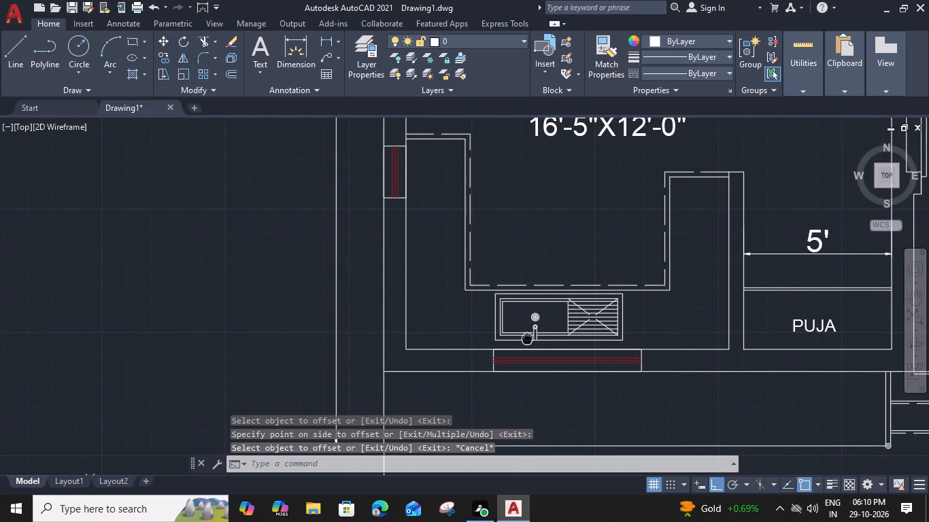
middle_drag(466, 228, 516, 260)
scroll(473, 190, up, 3)
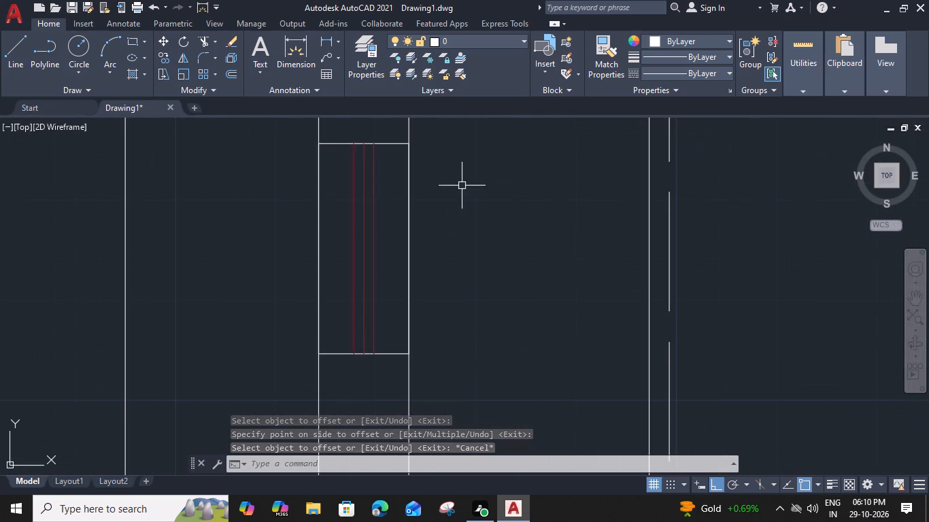
scroll(455, 198, down, 1)
text(REC)
key(space)
drag(445, 192, 446, 198)
middle_drag(471, 366, 507, 302)
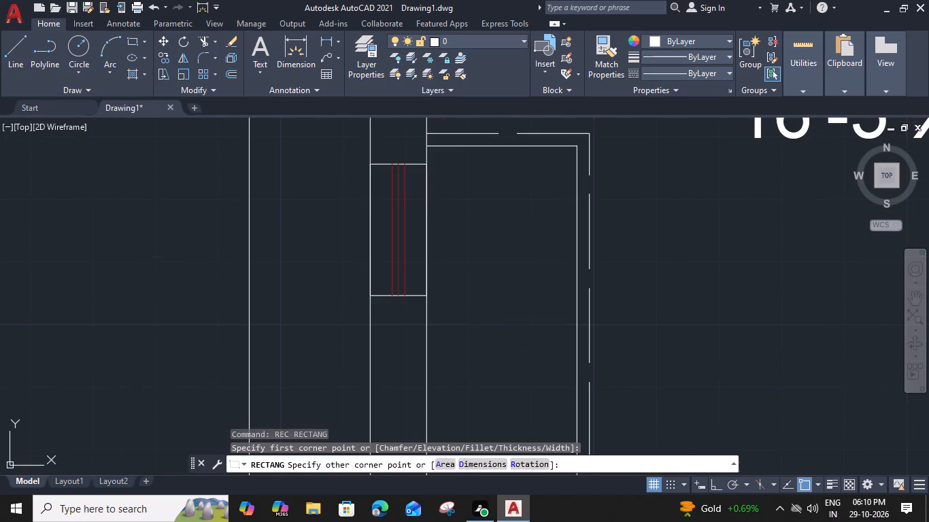
middle_drag(507, 302, 545, 210)
scroll(551, 275, down, 1)
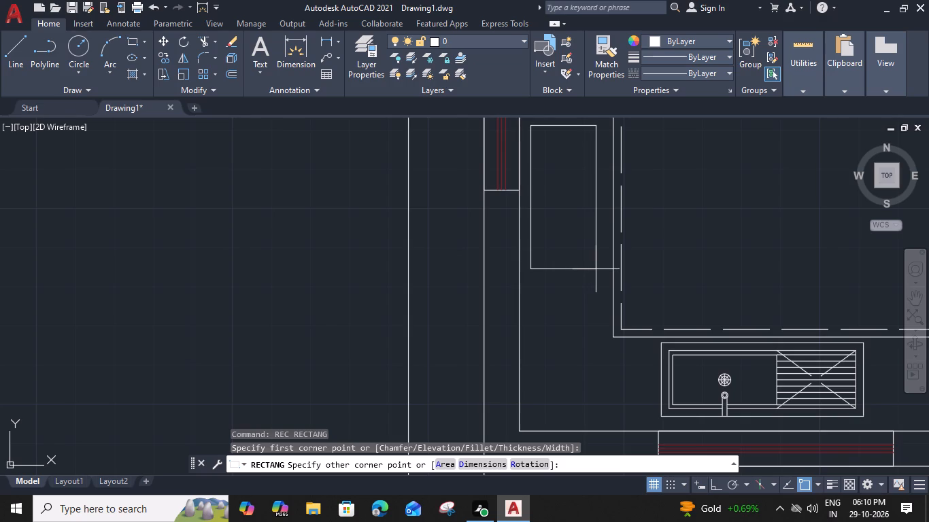
click(597, 269)
Offset the new counter rectangle 2" inward.
click(577, 271)
text(O 2)
key(shift+quotedbl)
key(Return)
drag(553, 219, 553, 209)
key(Escape)
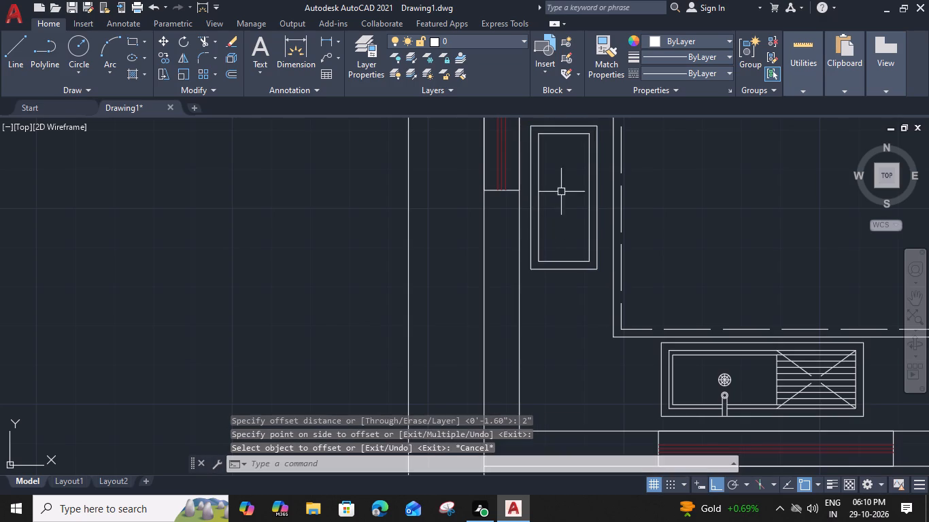
Draw diagonal lines joining the two lower corners of the inner counter rectangle to the matching outer corners.
middle_drag(562, 193, 541, 240)
text(L)
key(space)
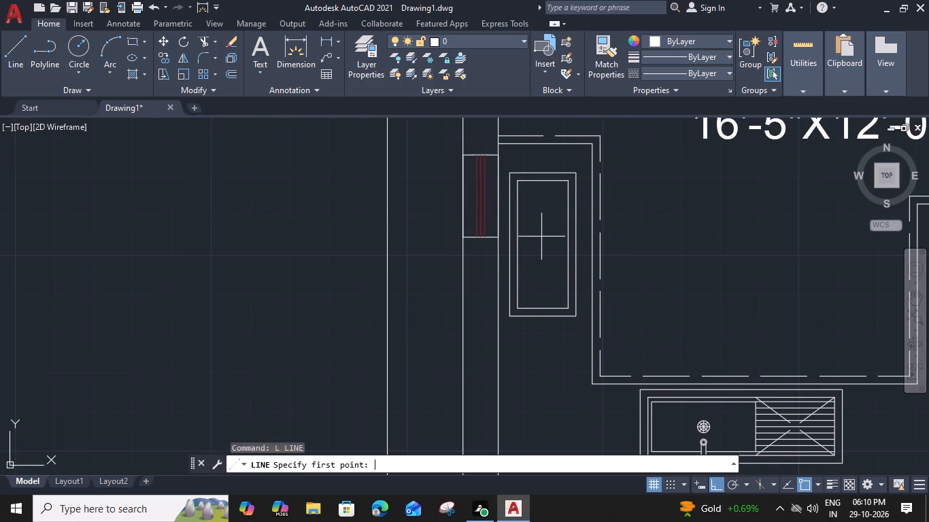
scroll(567, 302, up, 2)
click(572, 324)
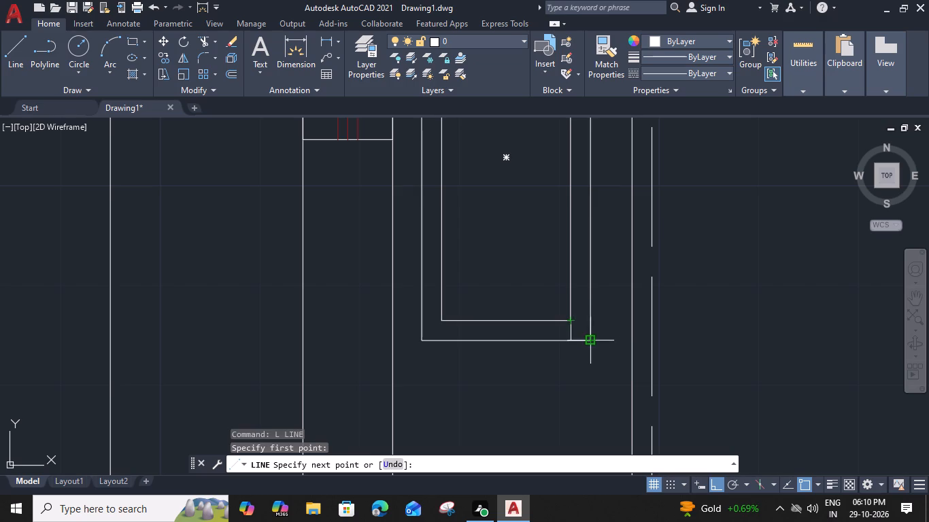
click(594, 339)
key(space)
key(space)
click(441, 323)
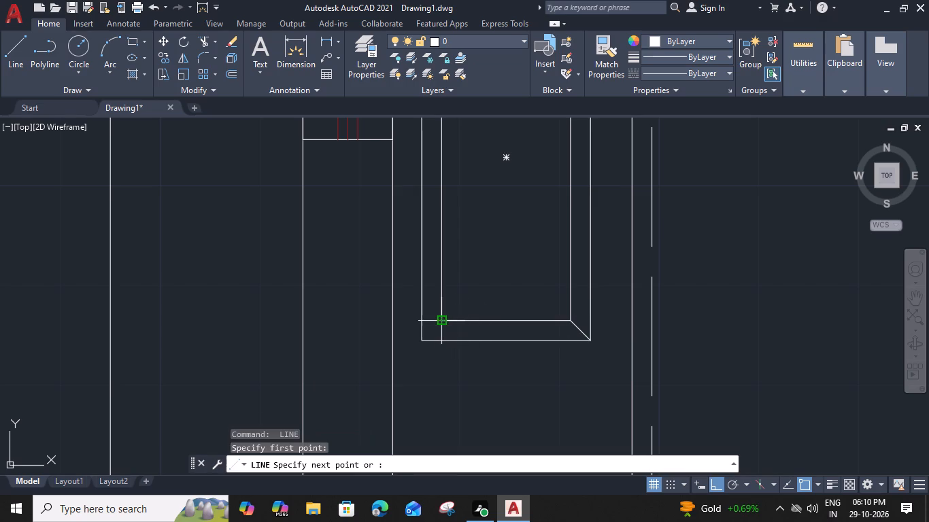
click(422, 340)
key(space)
Draw diagonal lines joining the two upper corners of the inner counter rectangle to the matching outer corners.
middle_drag(500, 260, 509, 424)
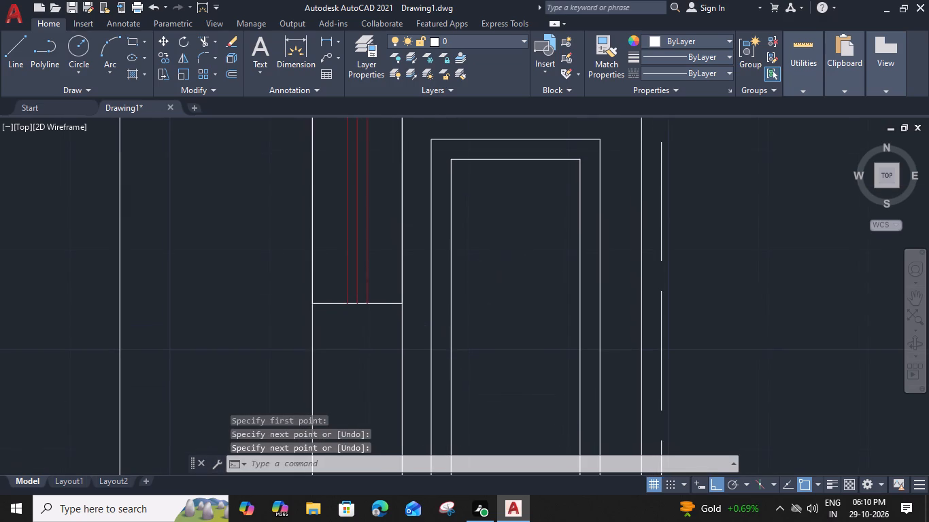
key(space)
click(580, 162)
click(599, 142)
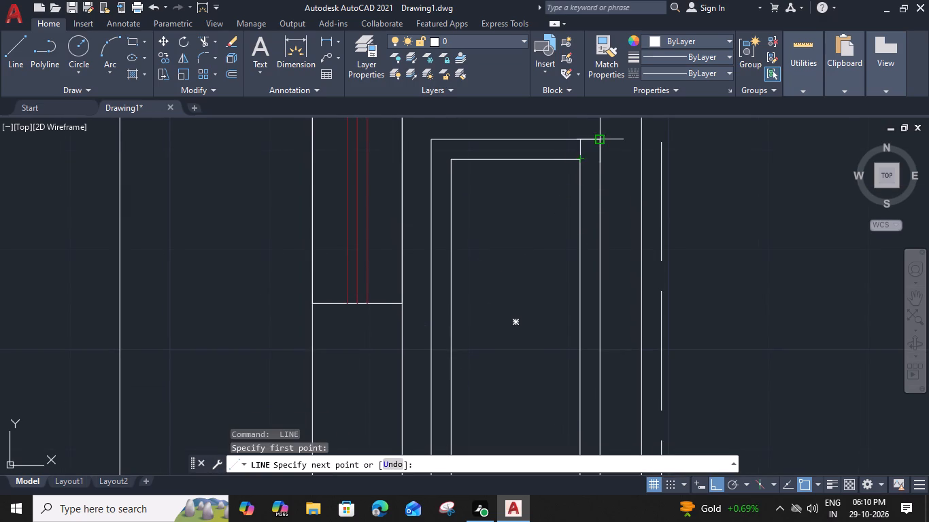
key(space)
key(space)
click(452, 161)
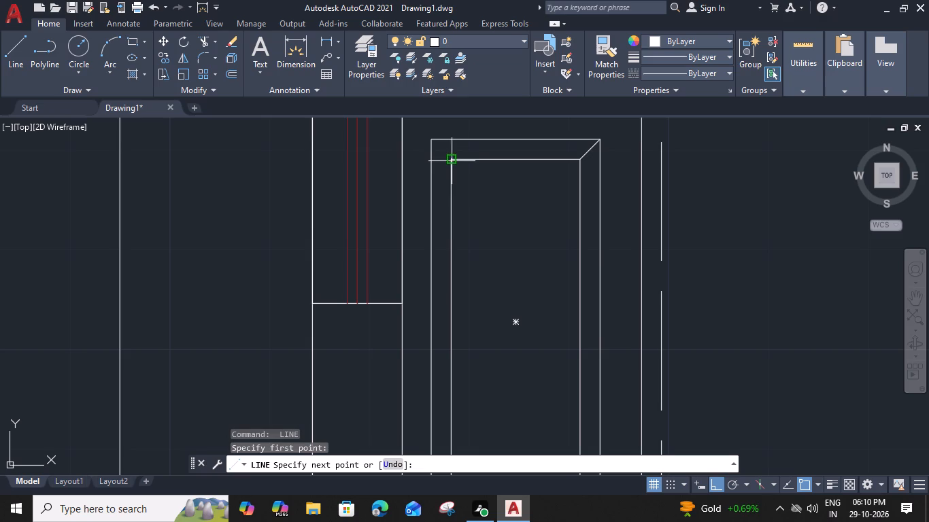
click(433, 141)
key(space)
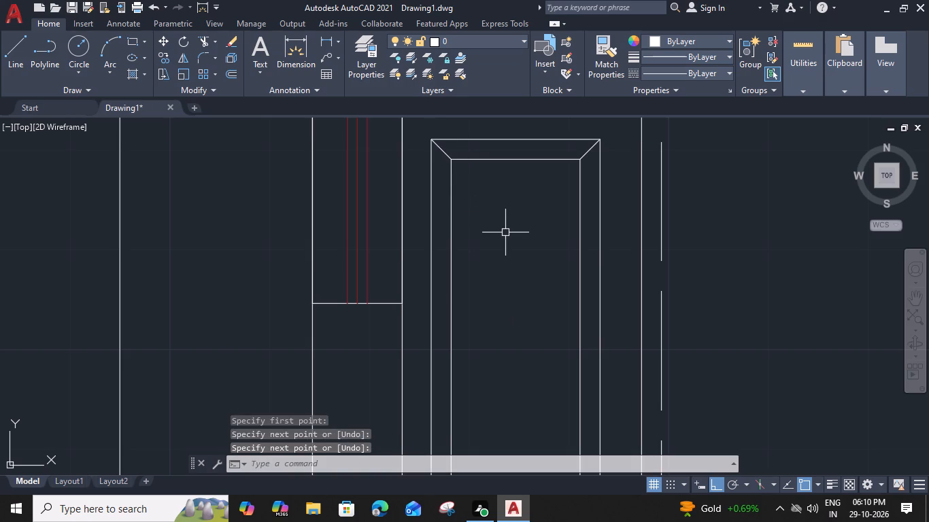
Draw a circle centred in the upper part of the inner counter rectangle.
text(C)
key(space)
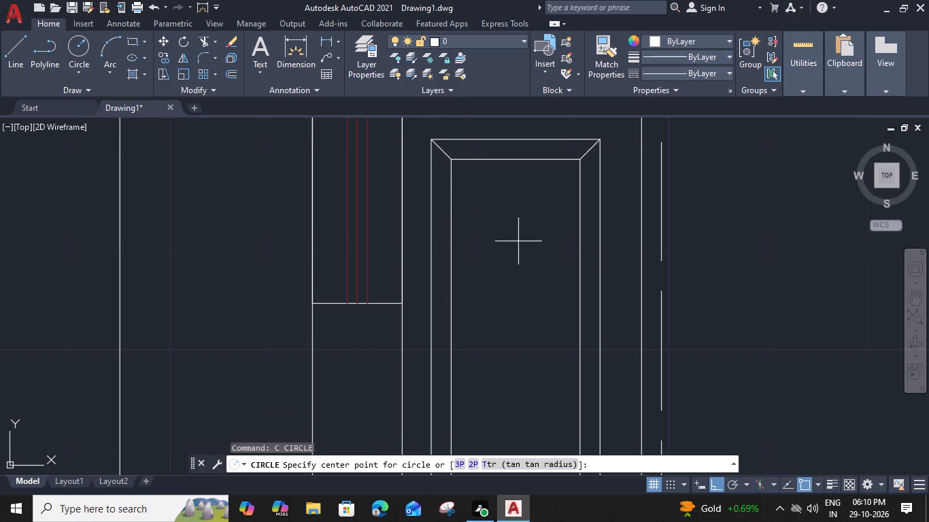
click(518, 241)
click(560, 247)
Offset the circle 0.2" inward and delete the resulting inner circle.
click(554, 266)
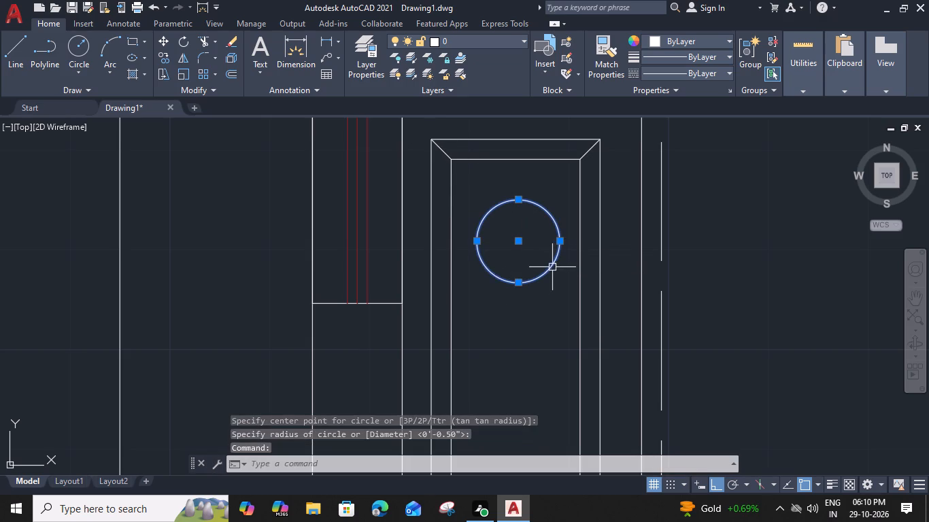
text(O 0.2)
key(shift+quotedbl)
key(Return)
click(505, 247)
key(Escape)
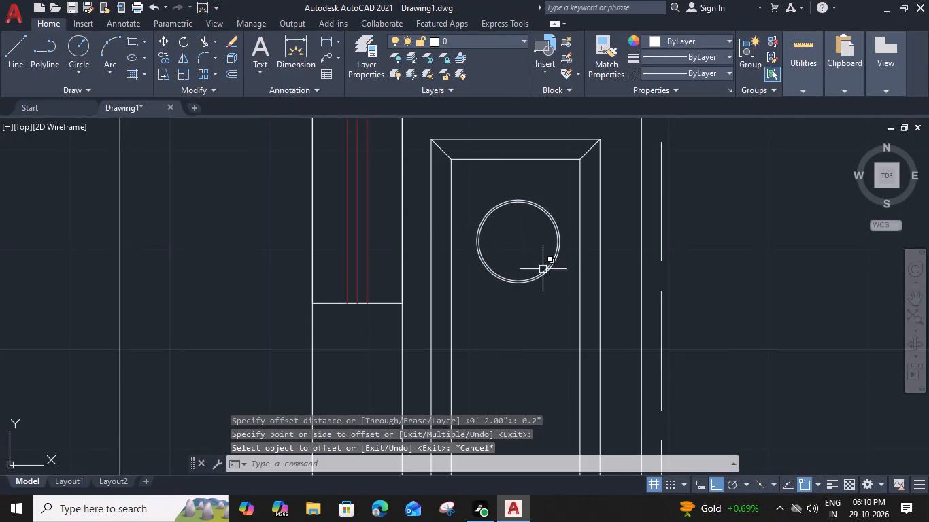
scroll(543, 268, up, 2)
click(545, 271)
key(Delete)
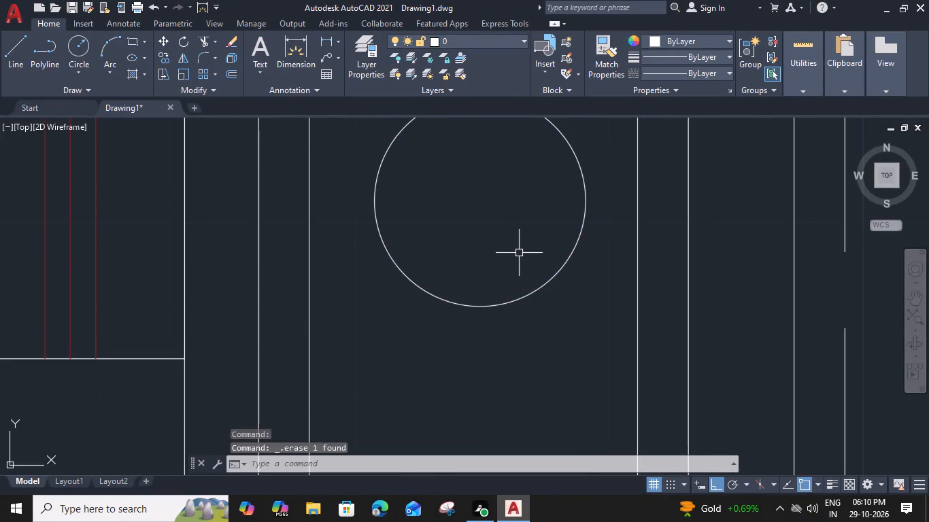
Offset the circle in the counter rectangle 1" inward.
click(557, 271)
text(O)
key(space)
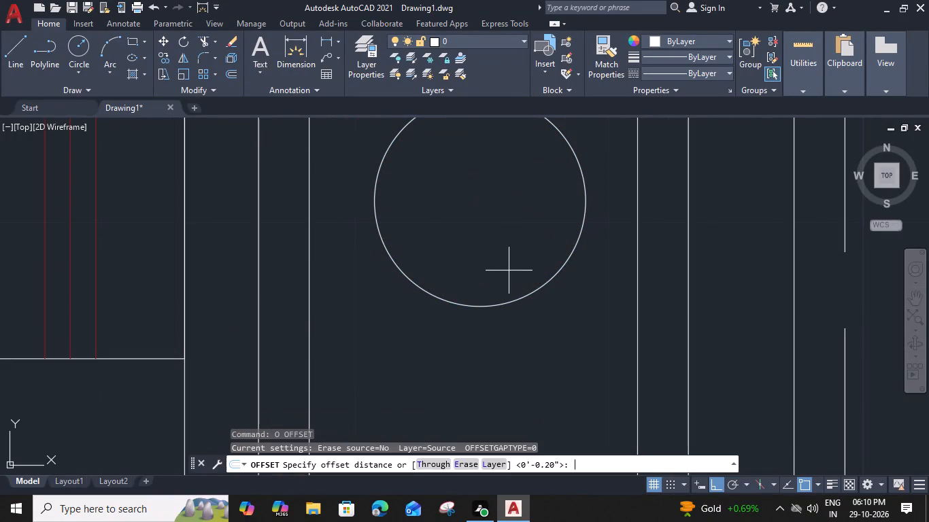
key(1)
key(shift+quotedbl)
key(Return)
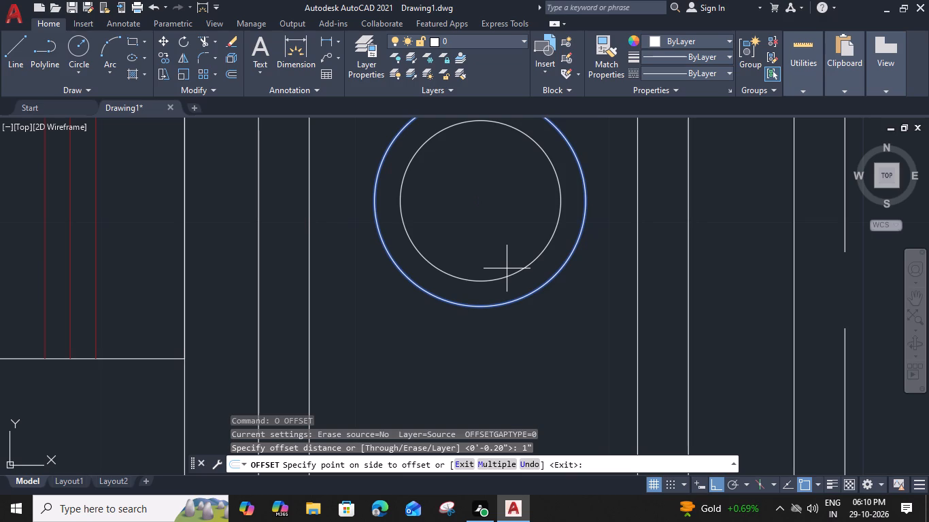
drag(494, 254, 490, 230)
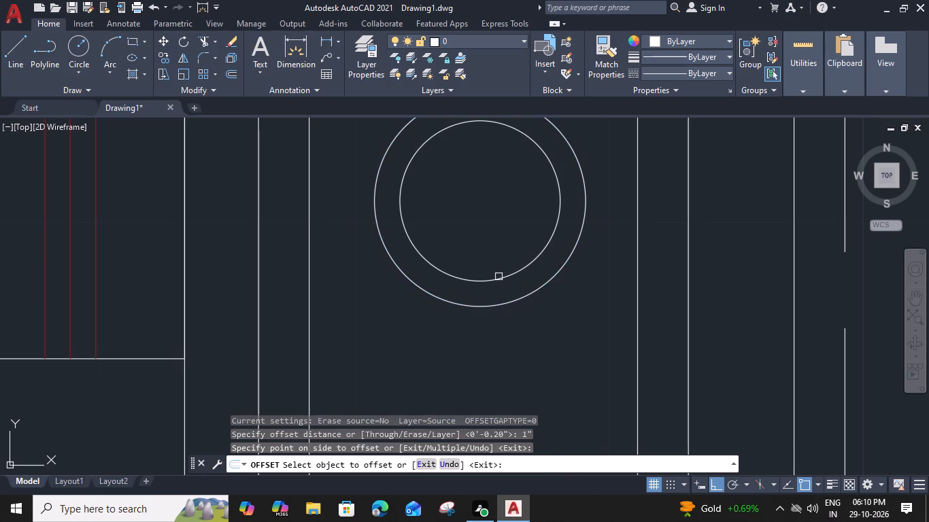
Offset the innermost circle 1" inward twice, adding two smaller concentric circles.
click(500, 278)
click(500, 245)
click(504, 251)
click(500, 230)
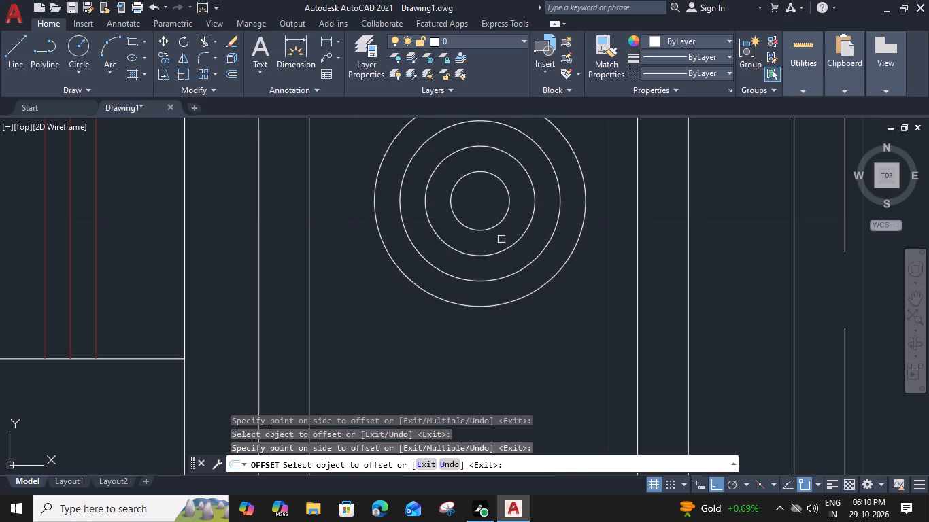
key(Escape)
Draw a vertical and a horizontal diameter line across the outermost circle through its centre.
middle_drag(506, 254, 522, 318)
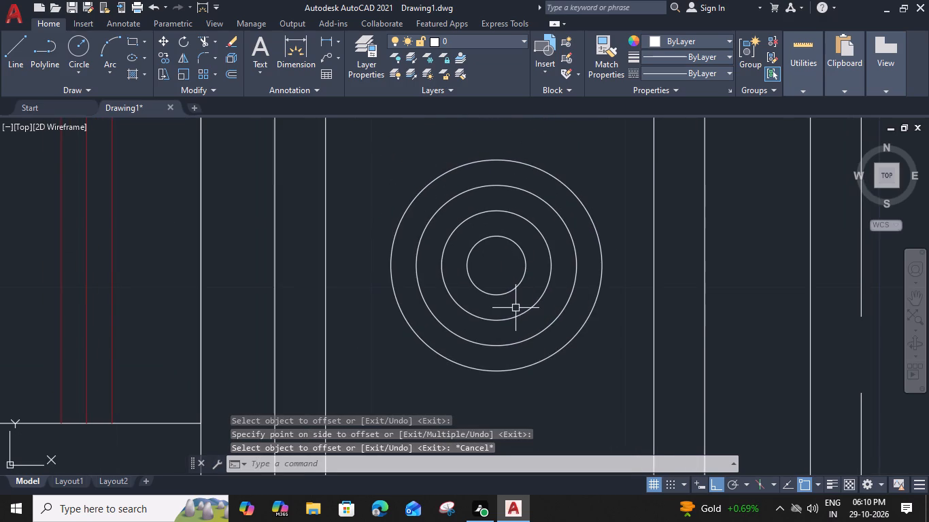
key(l)
key(space)
click(493, 162)
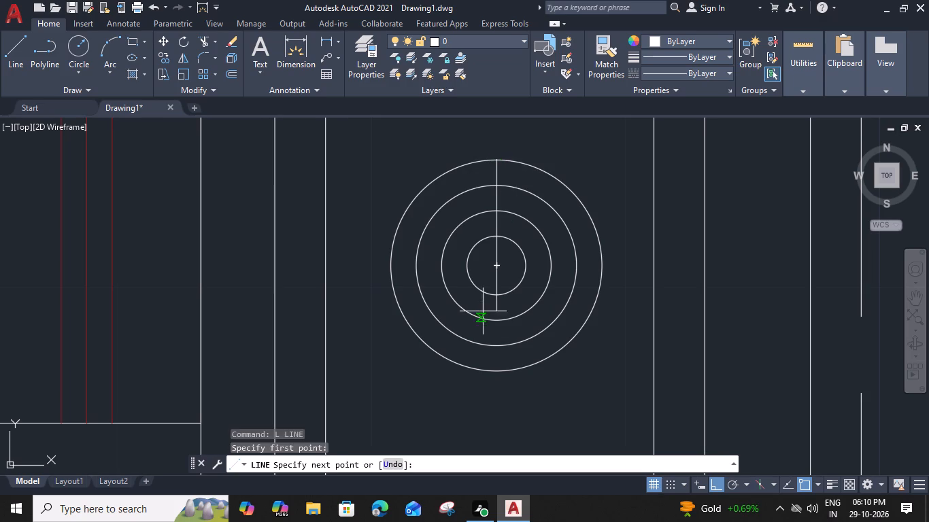
click(493, 375)
key(space)
key(space)
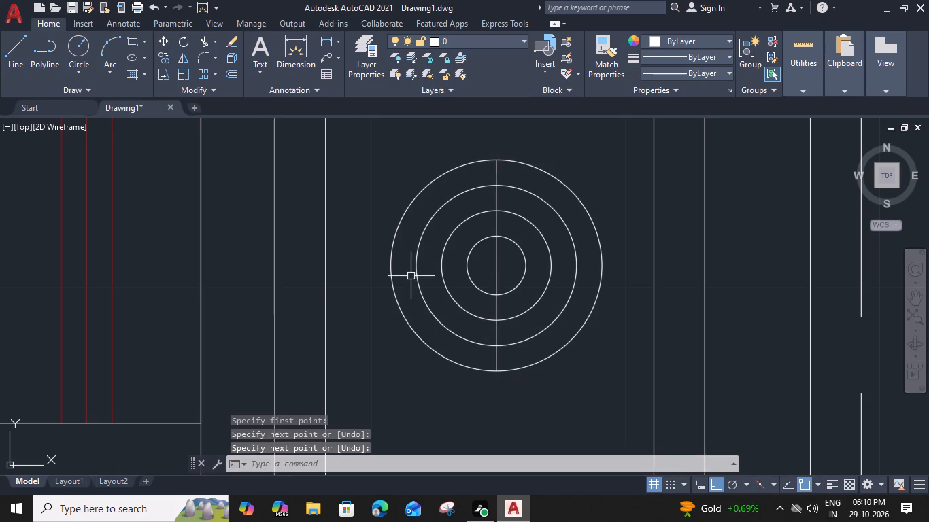
click(391, 266)
click(604, 267)
key(space)
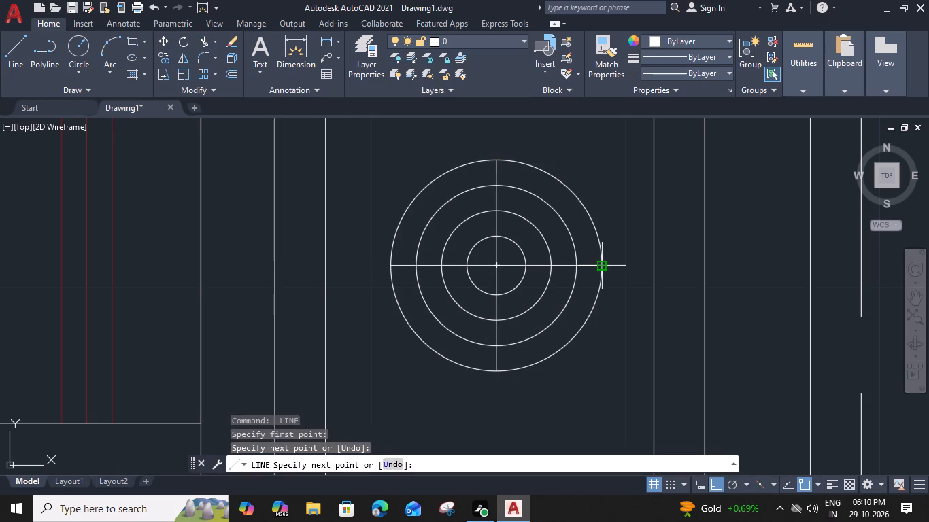
Offset the horizontal and vertical diameter lines 0.6" to both sides.
click(568, 266)
text(O 0.6)
key(shift+quotedbl)
key(Return)
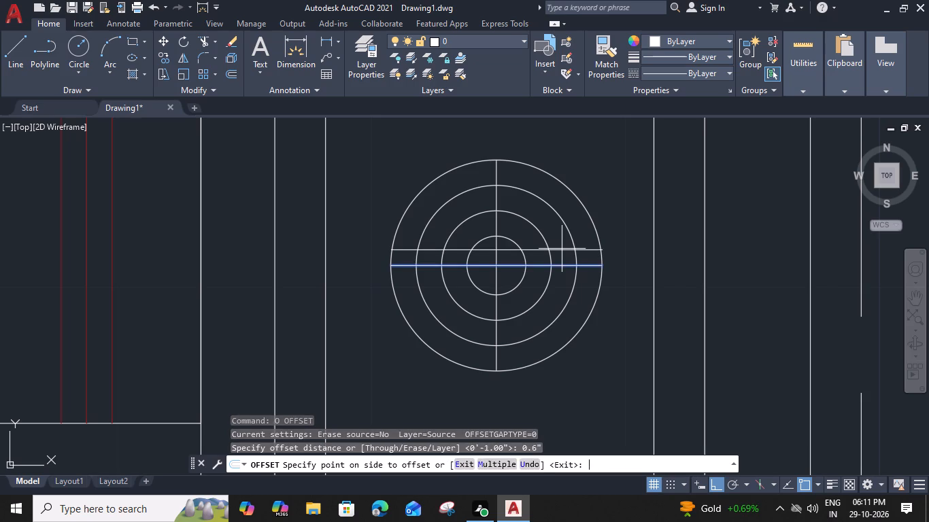
click(564, 233)
click(560, 268)
click(555, 311)
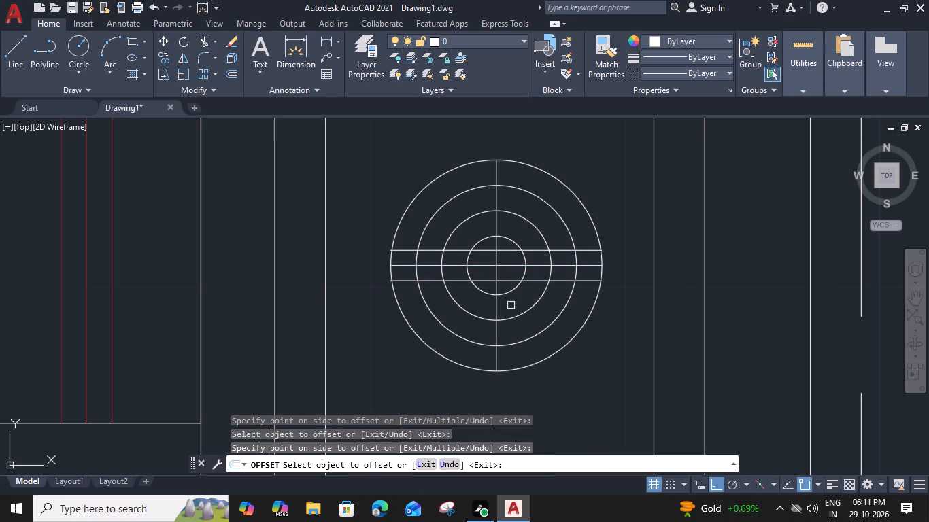
click(497, 304)
click(447, 312)
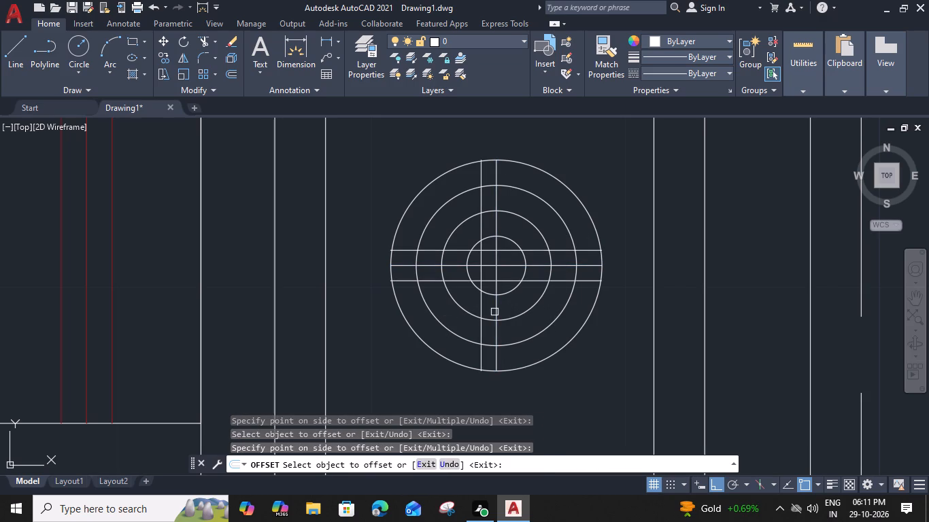
click(496, 312)
click(523, 309)
key(Escape)
Delete the original vertical and horizontal diameter lines between the offset pairs.
click(499, 307)
key(Delete)
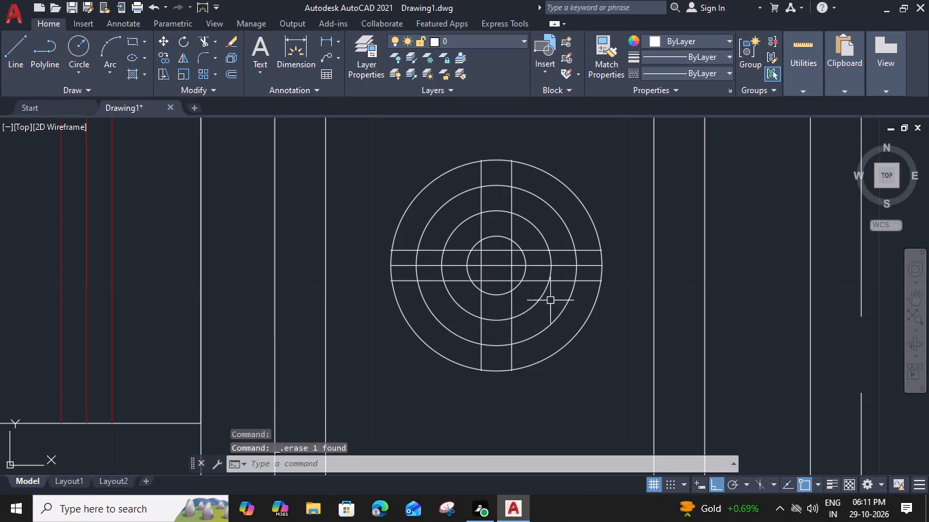
click(541, 266)
key(Delete)
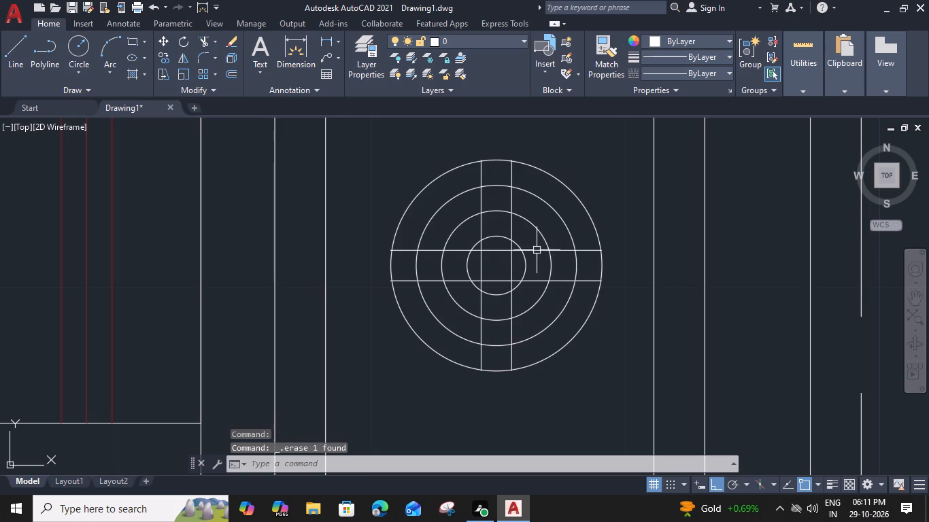
Offset each of the four remaining cross lines 0.3" outward, away from the circle's centre, to form double-line bars.
click(537, 250)
key(o)
key(space)
text(0.)
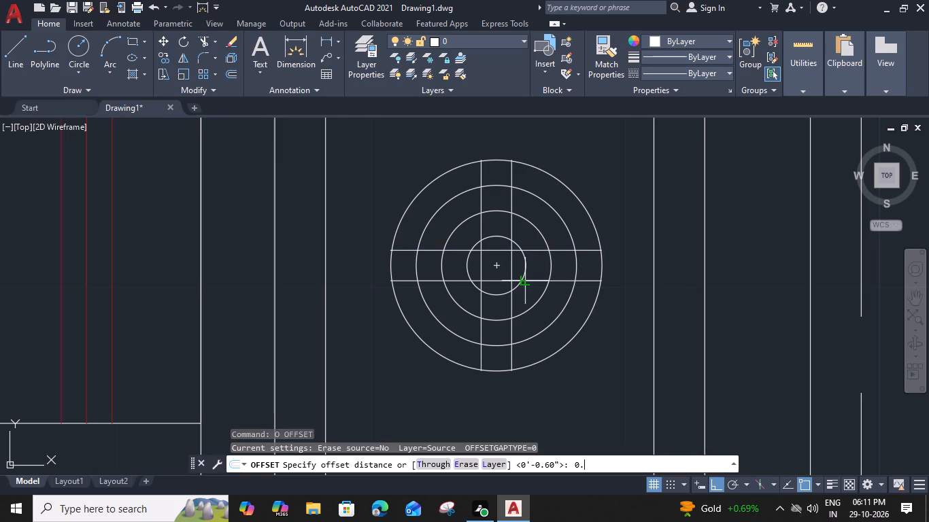
text(3")
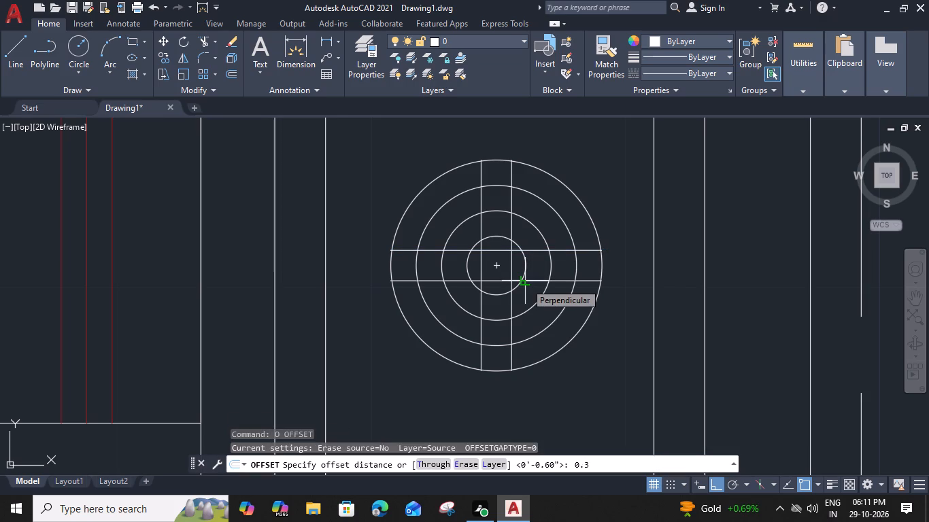
key(Return)
click(542, 234)
click(539, 280)
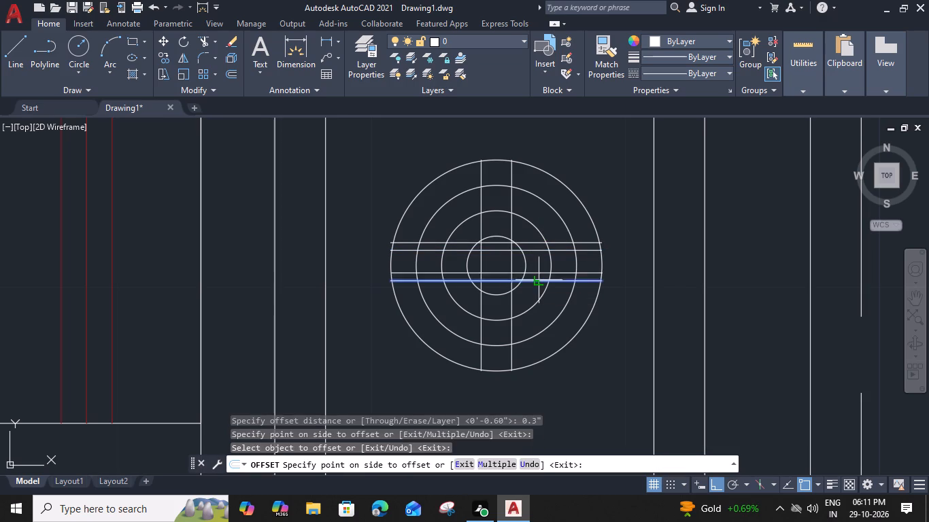
click(527, 305)
click(511, 302)
click(528, 305)
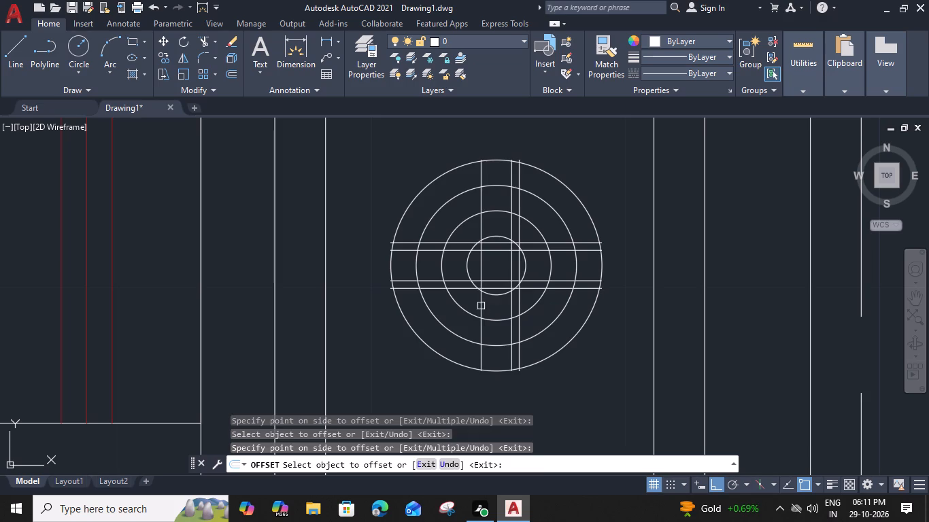
click(479, 304)
click(462, 305)
key(Escape)
Trim the right ends of the four horizontal bar lines where they overrun the outermost circle.
text(TR)
key(space)
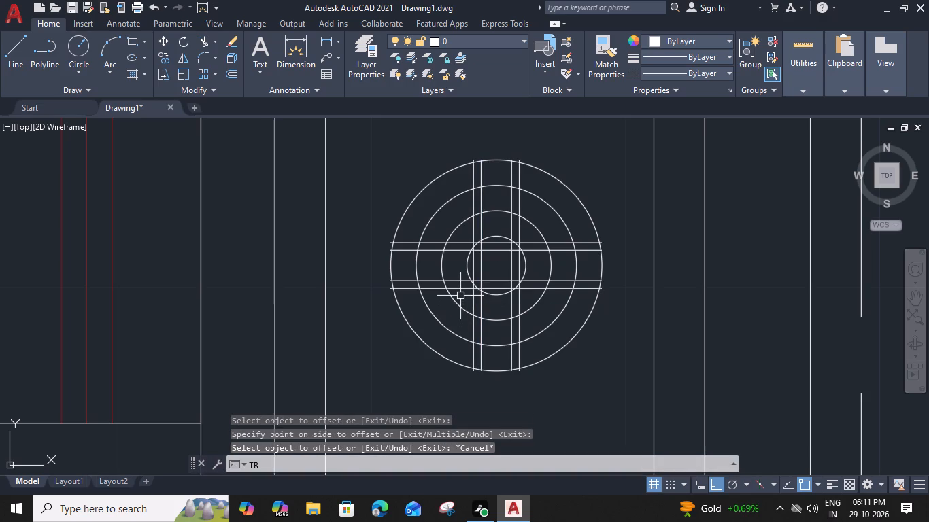
scroll(577, 247, up, 2)
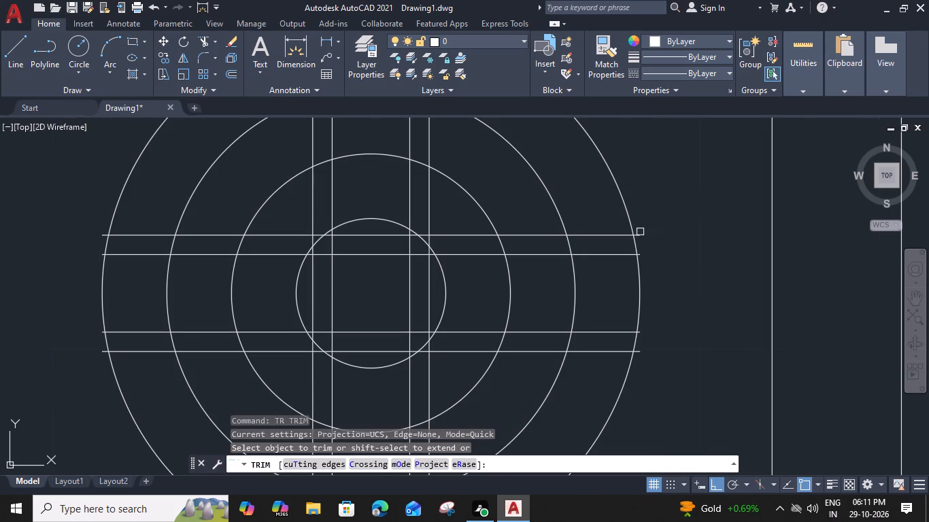
click(640, 232)
click(643, 254)
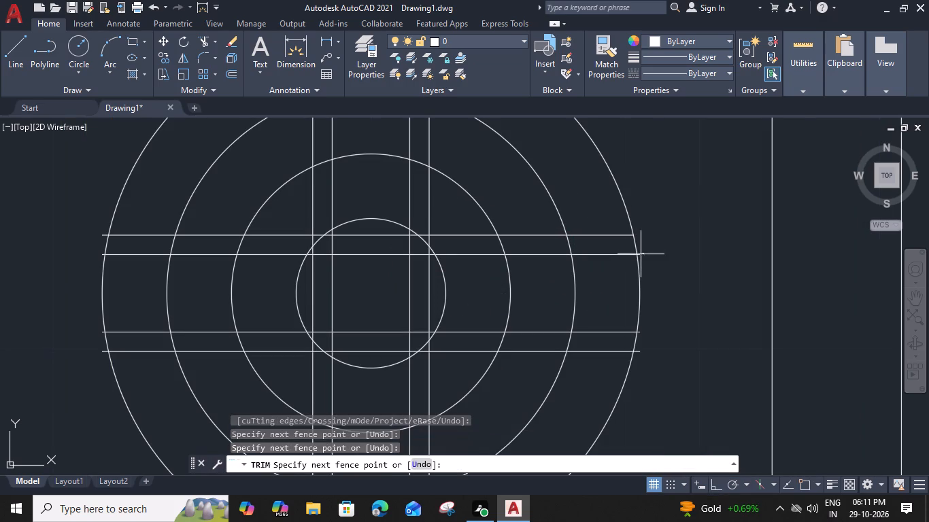
click(639, 257)
click(641, 253)
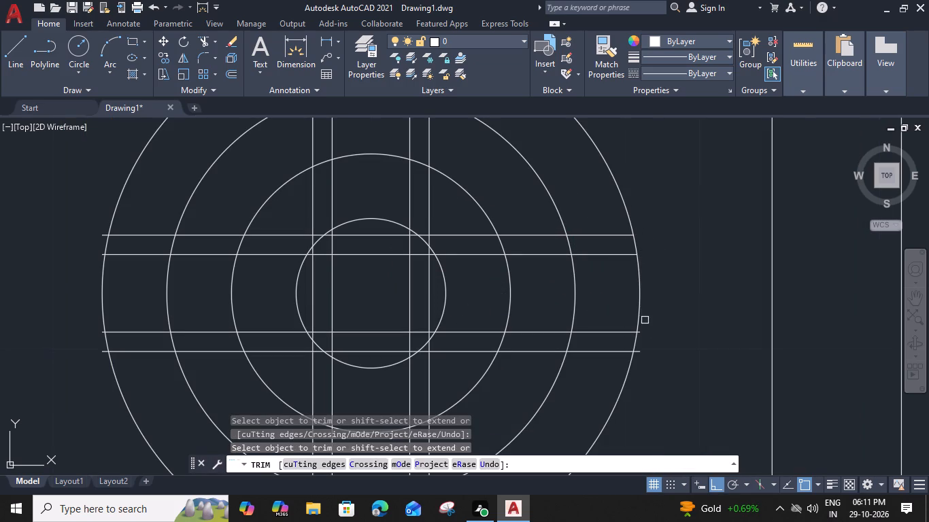
click(641, 332)
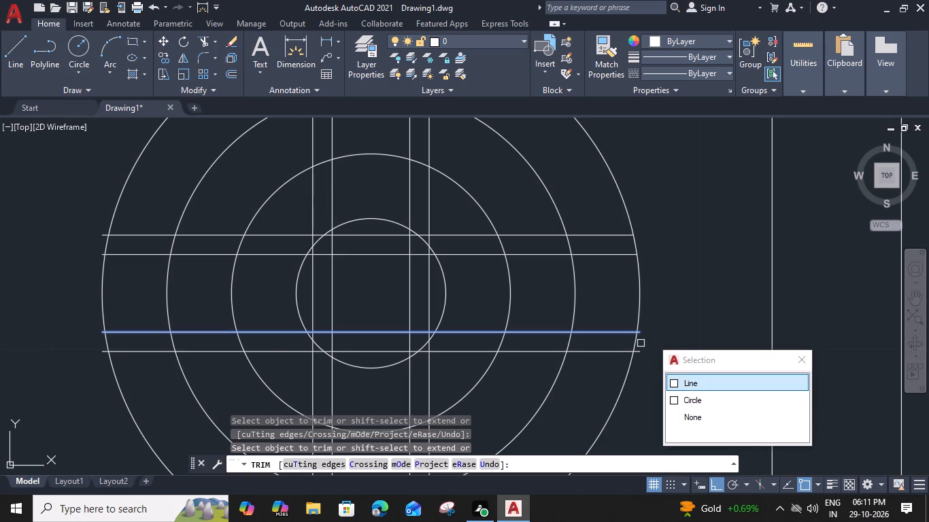
scroll(640, 342, up, 2)
click(639, 356)
Trim the two middle circles' arcs lying inside the right halves of the lower and upper horizontal bars.
scroll(639, 356, down, 2)
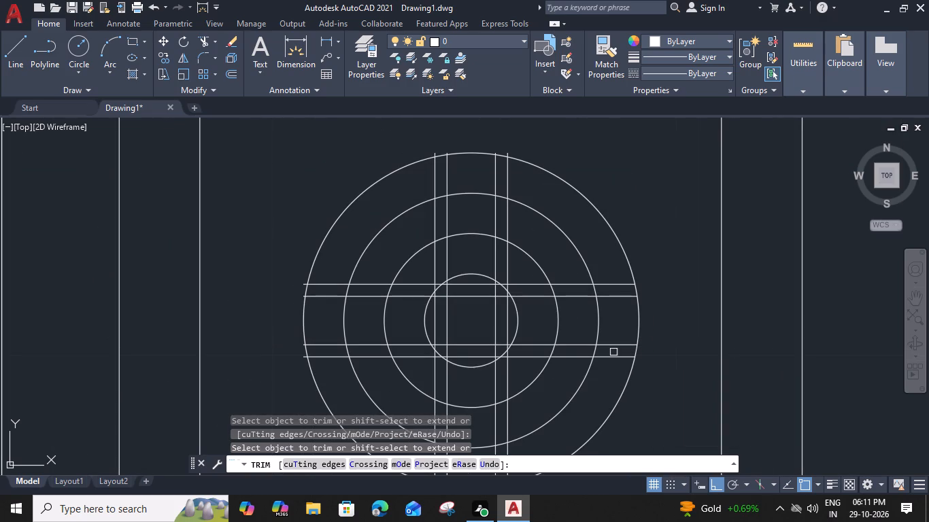
click(613, 352)
click(517, 351)
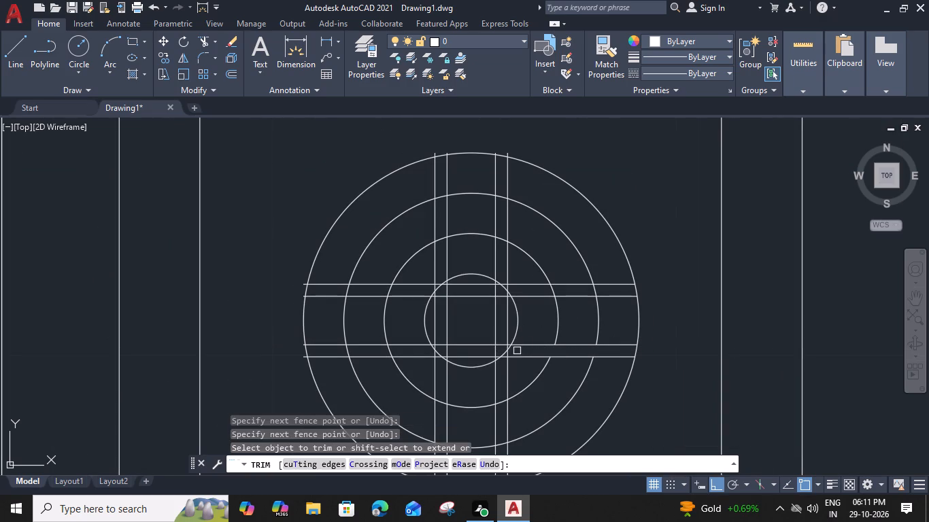
click(607, 289)
click(541, 294)
Trim the innermost circle's arcs and the inner line segments inside the four corners where the horizontal and vertical bars cross.
scroll(511, 291, up, 3)
click(492, 276)
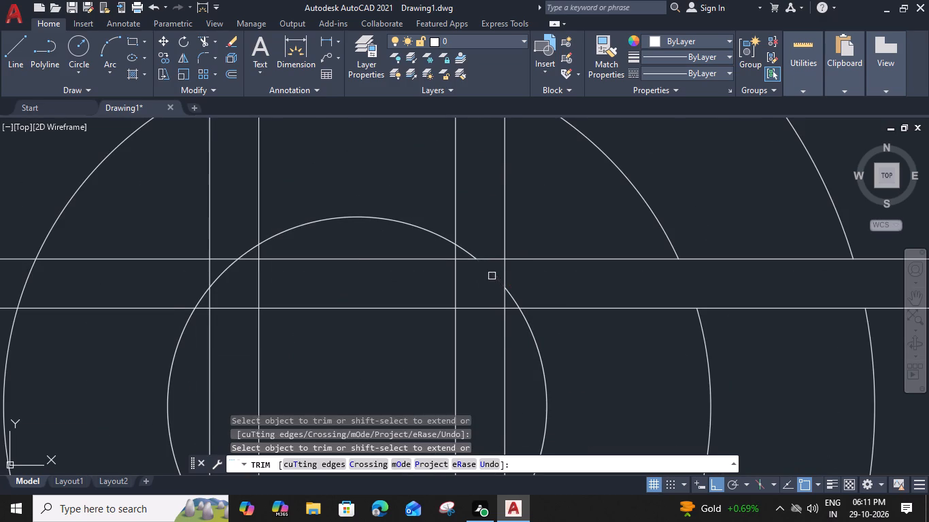
scroll(492, 276, down, 1)
click(471, 280)
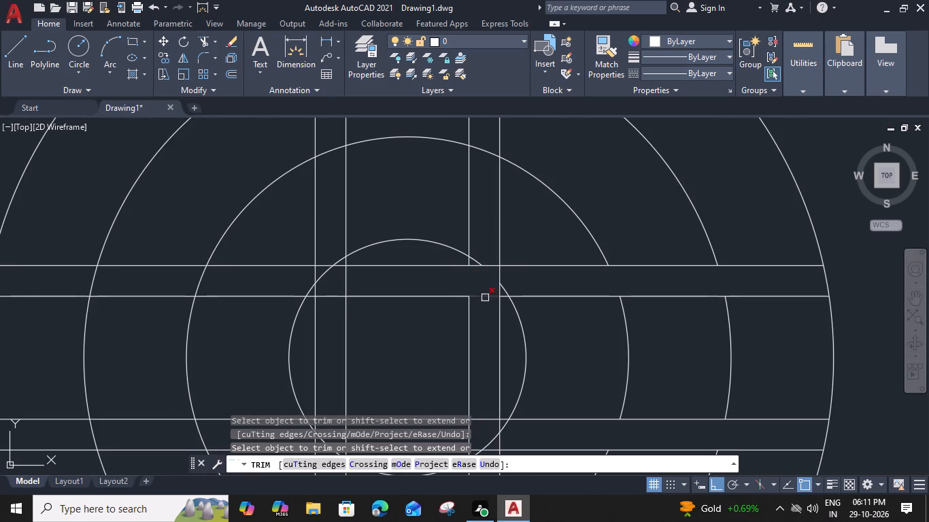
click(485, 295)
middle_drag(483, 294, 607, 279)
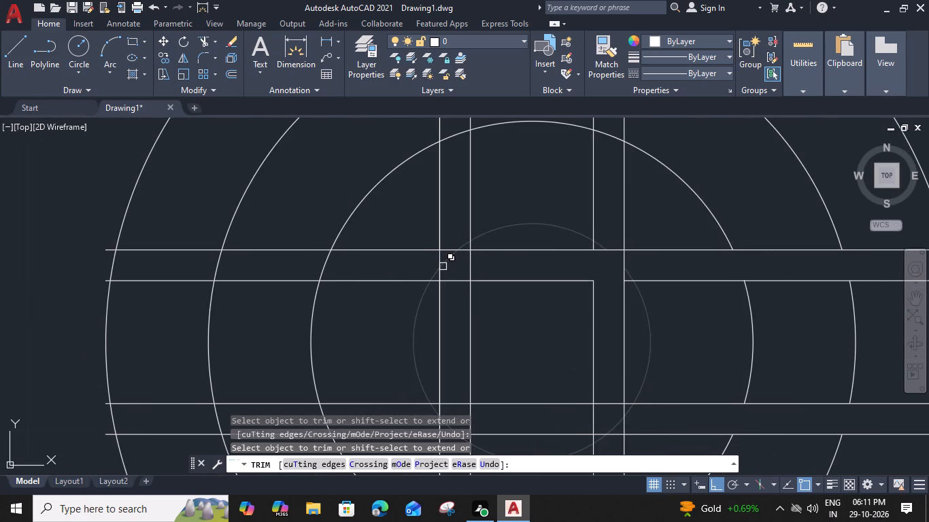
click(448, 260)
click(473, 267)
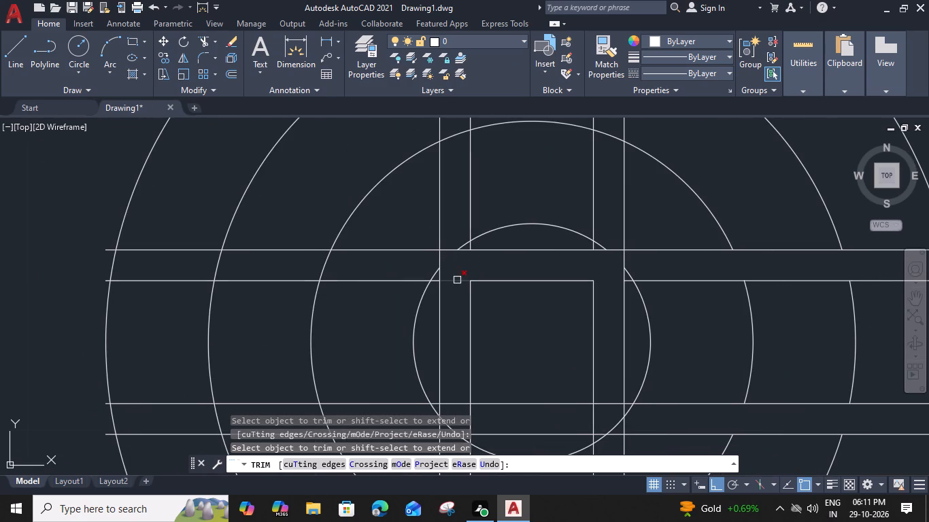
click(457, 281)
middle_drag(460, 320, 467, 262)
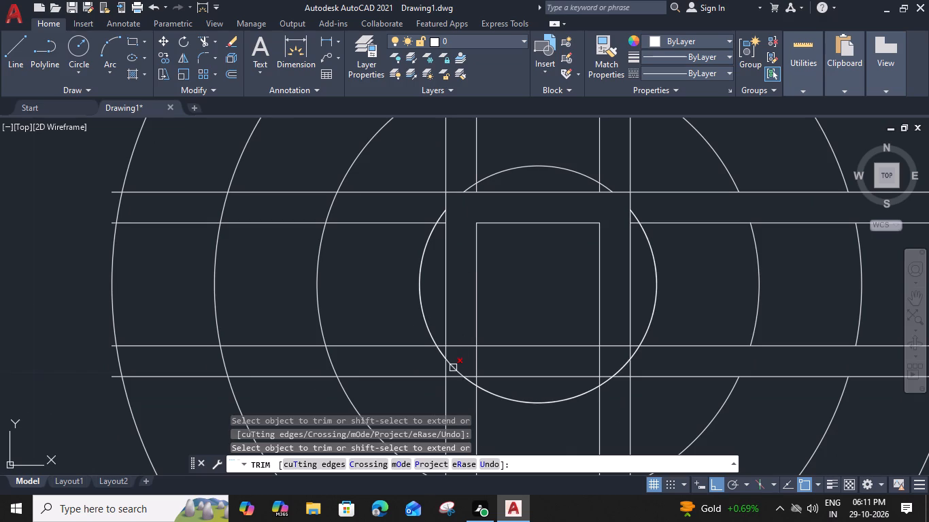
click(453, 368)
click(460, 348)
click(475, 359)
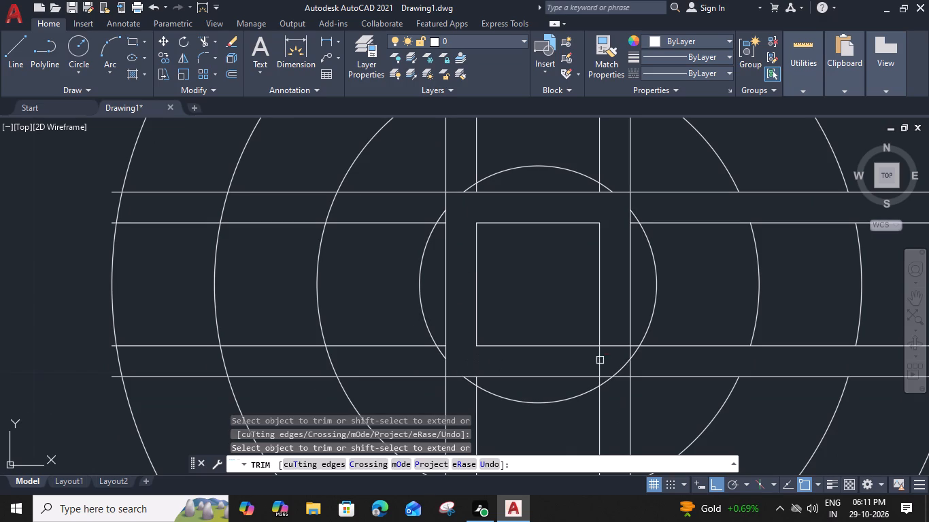
click(598, 359)
click(610, 344)
click(620, 367)
Trim the two middle circles' arcs inside the lower halves of both vertical bars and the bar line ends overrunning the outermost circle.
middle_drag(616, 358, 634, 243)
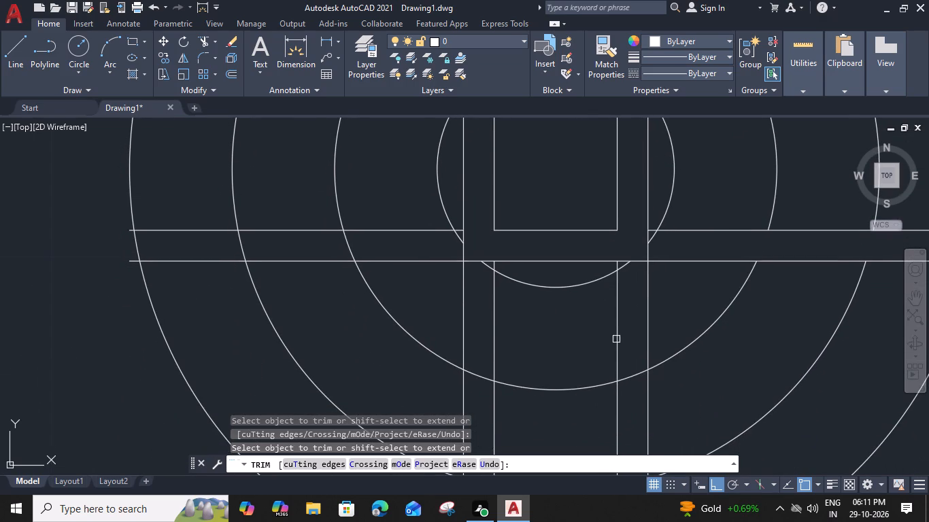
click(632, 358)
middle_drag(629, 414, 640, 176)
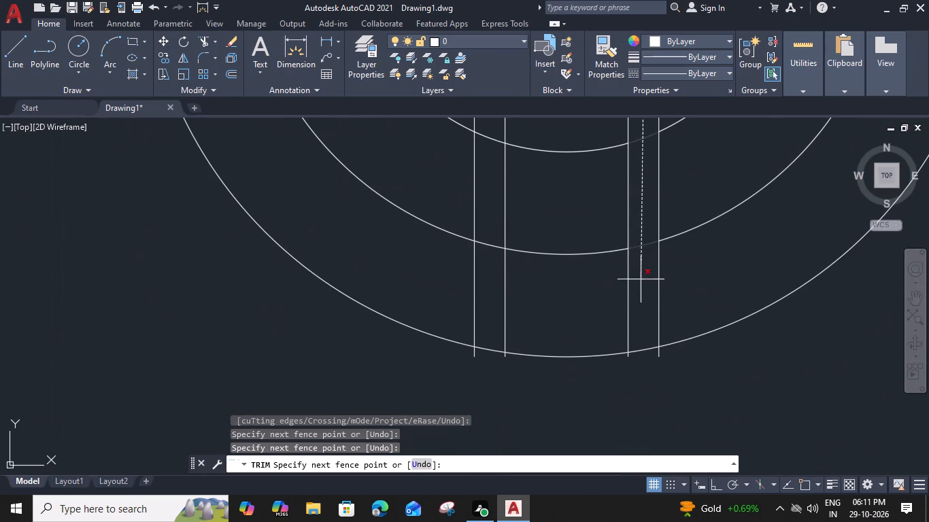
click(641, 283)
click(630, 358)
click(659, 354)
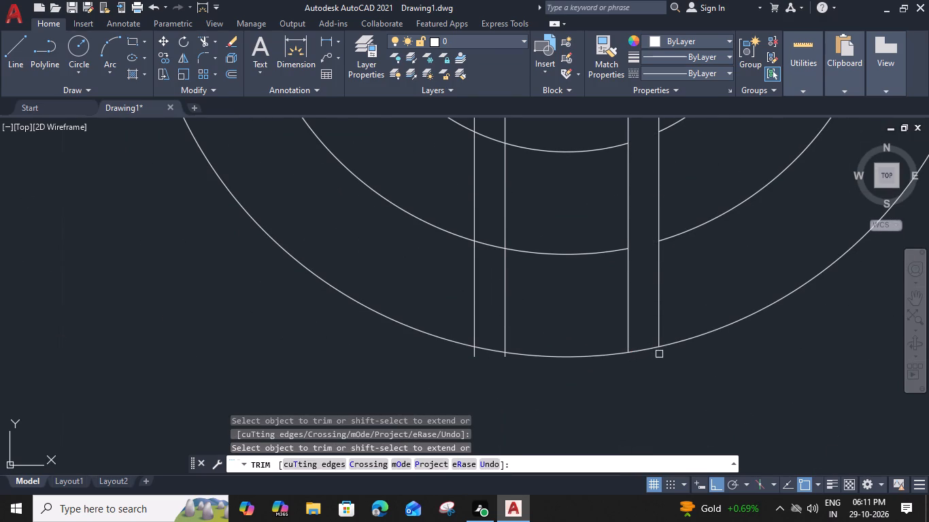
click(473, 355)
click(505, 357)
click(489, 301)
scroll(501, 247, down, 1)
middle_drag(494, 177, 488, 295)
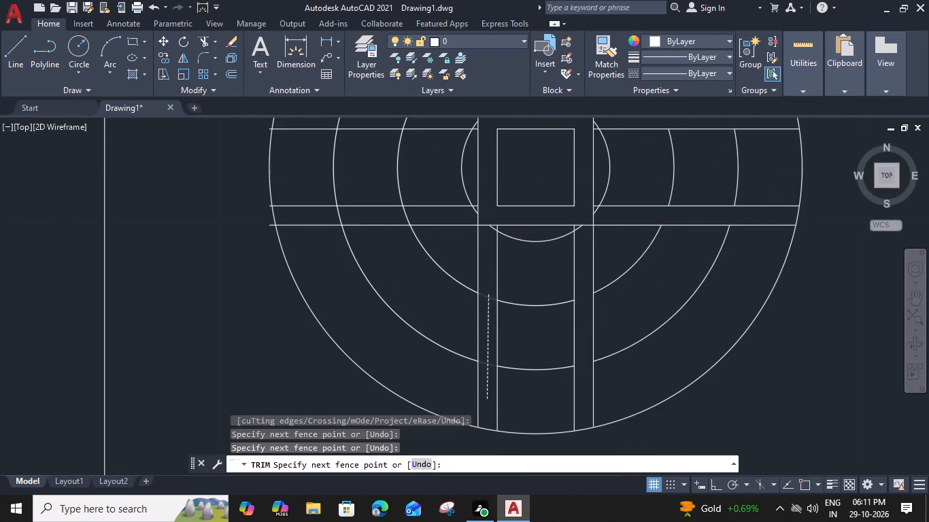
click(485, 245)
middle_drag(446, 221, 441, 219)
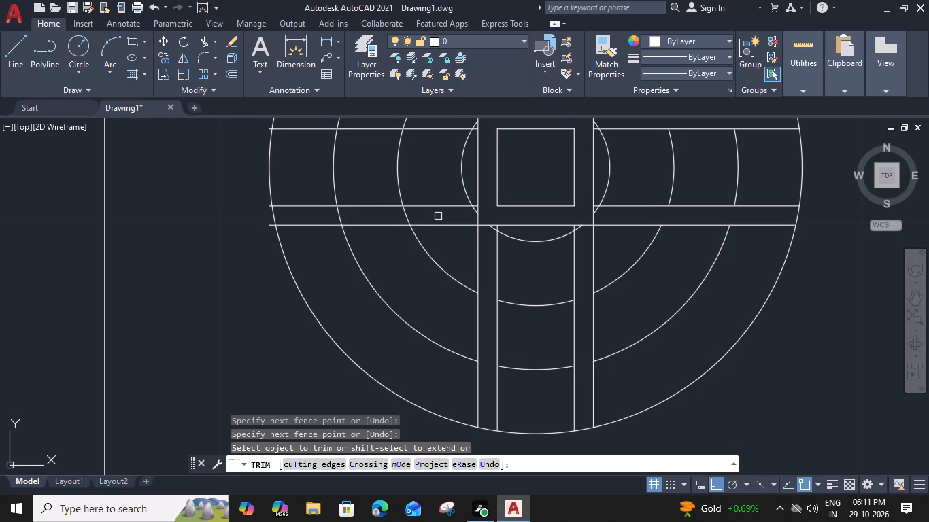
Trim the two middle circles' arcs lying inside the left halves of the lower and upper horizontal bars.
middle_drag(441, 219, 560, 262)
drag(545, 258, 536, 257)
click(435, 255)
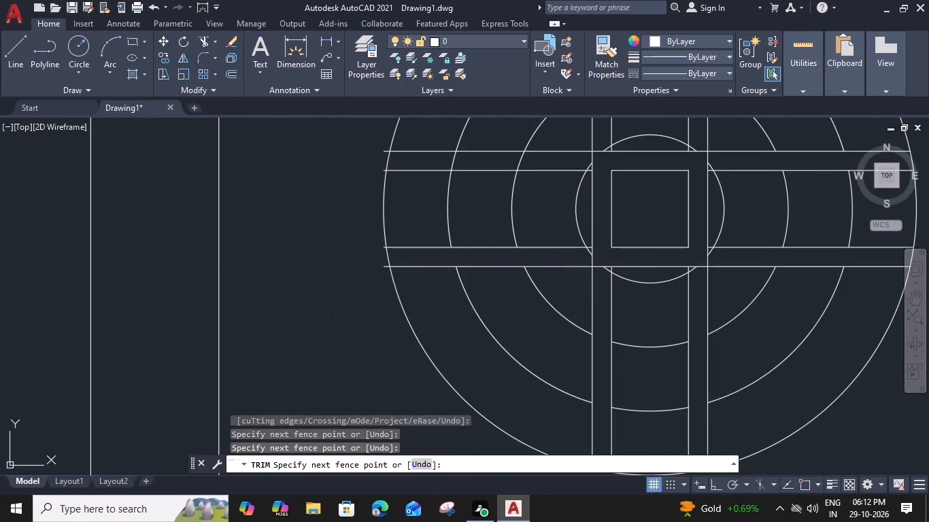
middle_drag(433, 255, 459, 307)
click(562, 214)
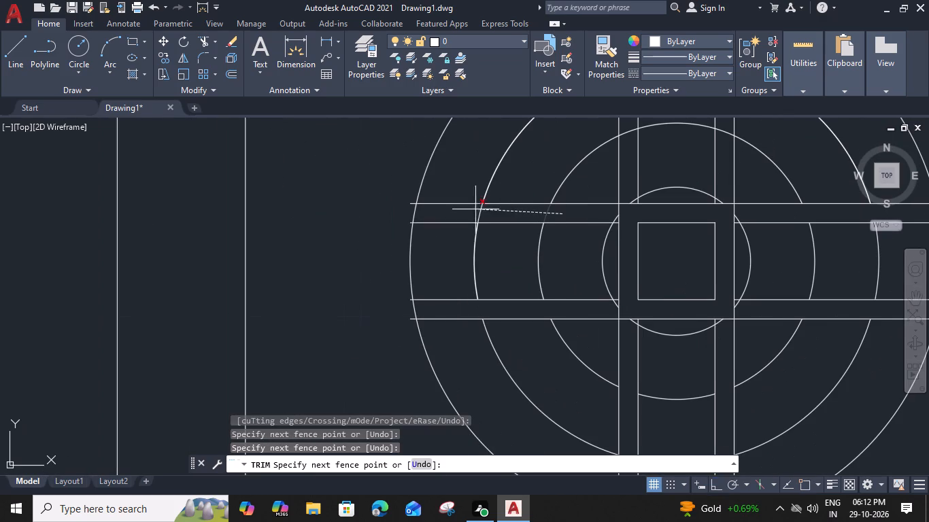
click(468, 208)
Trim the left ends of the four horizontal bar lines where they overrun the outermost circle.
click(410, 319)
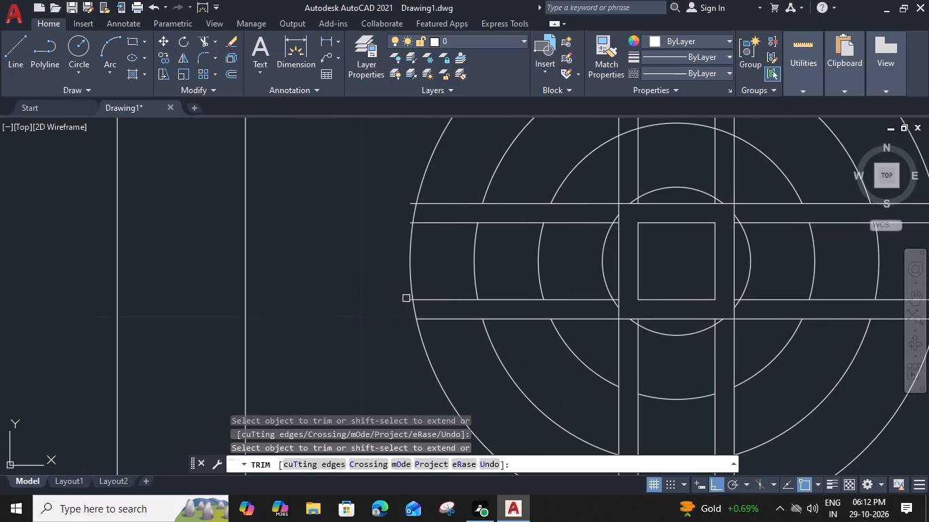
click(406, 298)
scroll(409, 305, up, 3)
click(415, 288)
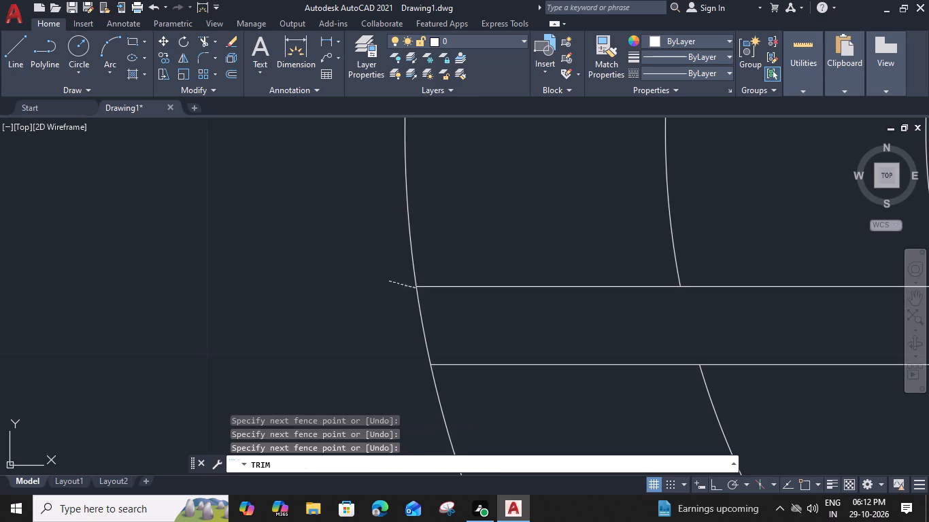
scroll(401, 291, down, 3)
middle_drag(442, 239, 447, 328)
scroll(400, 294, up, 3)
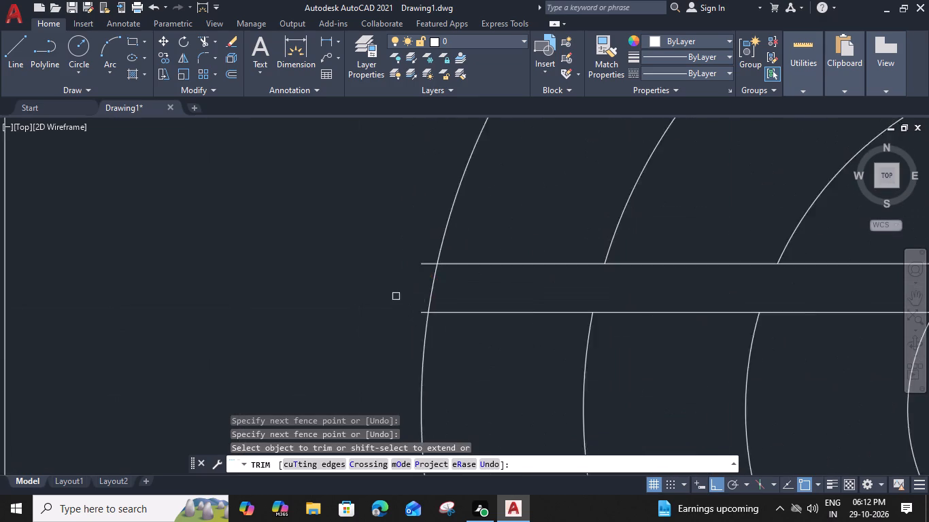
click(435, 330)
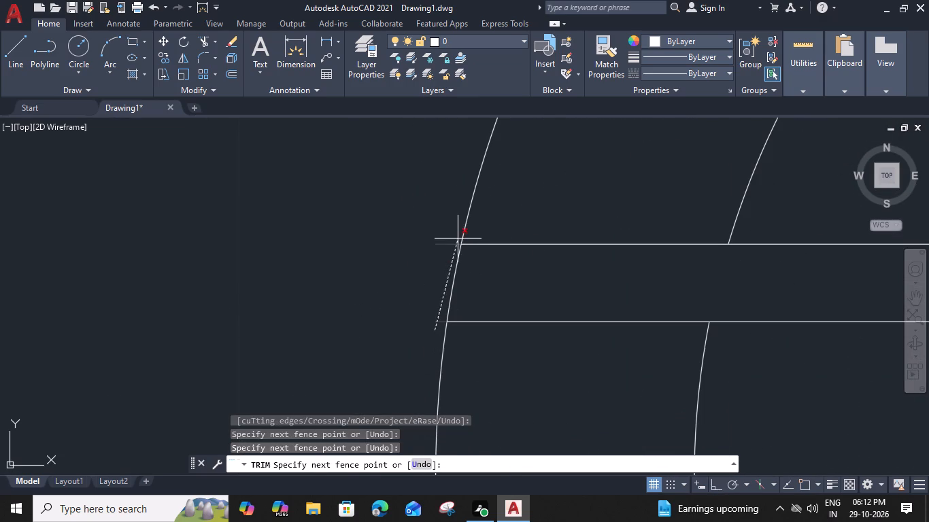
click(458, 238)
Trim the two middle circles' arcs lying inside the upper half of the left vertical bar.
scroll(458, 238, down, 2)
middle_drag(685, 252, 469, 358)
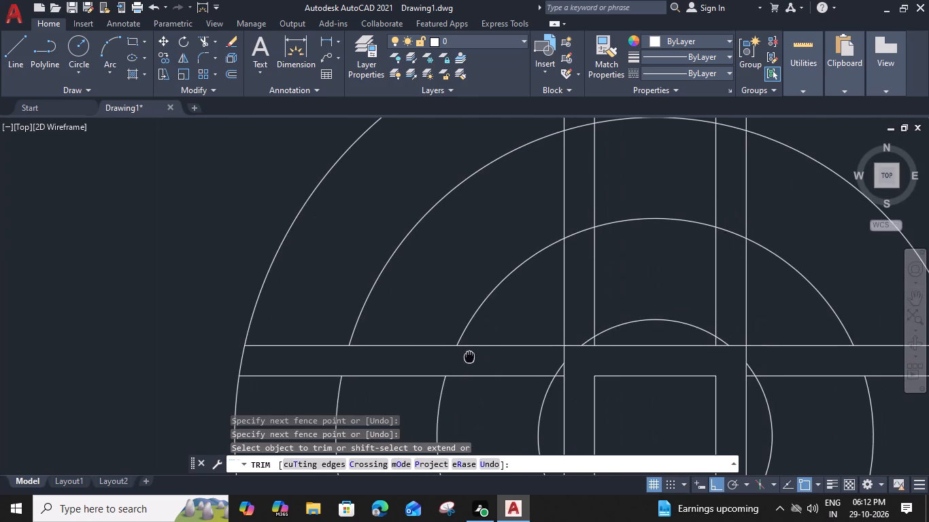
click(575, 266)
middle_drag(590, 210, 571, 326)
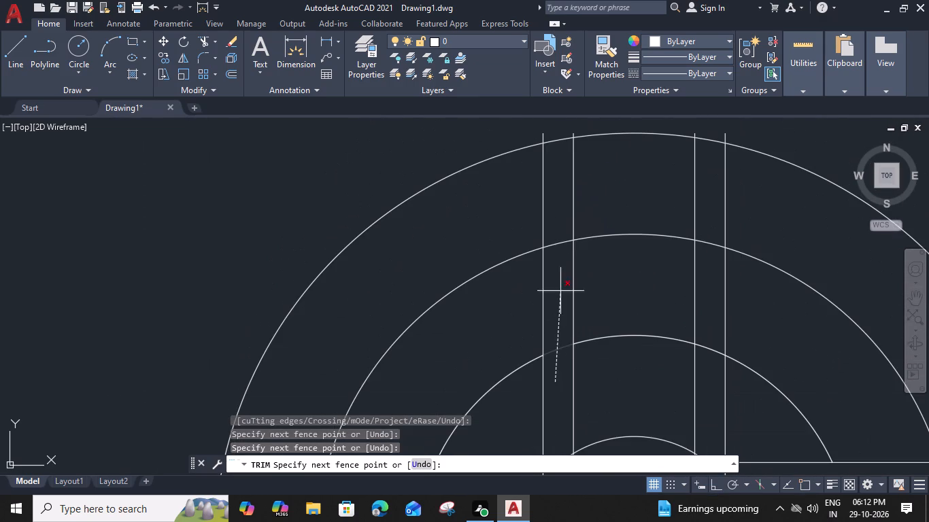
click(564, 220)
Trim the upper ends of the four vertical bar lines where they overrun the outermost circle.
click(544, 135)
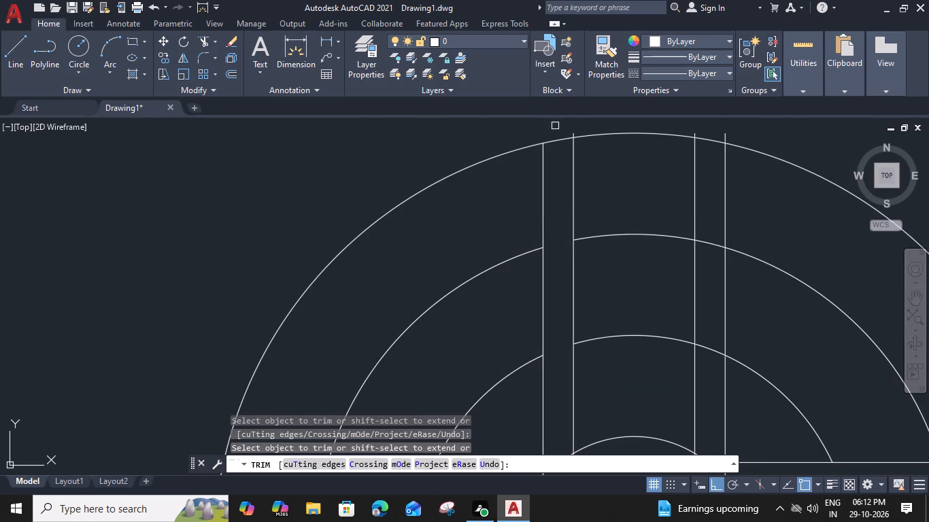
click(574, 131)
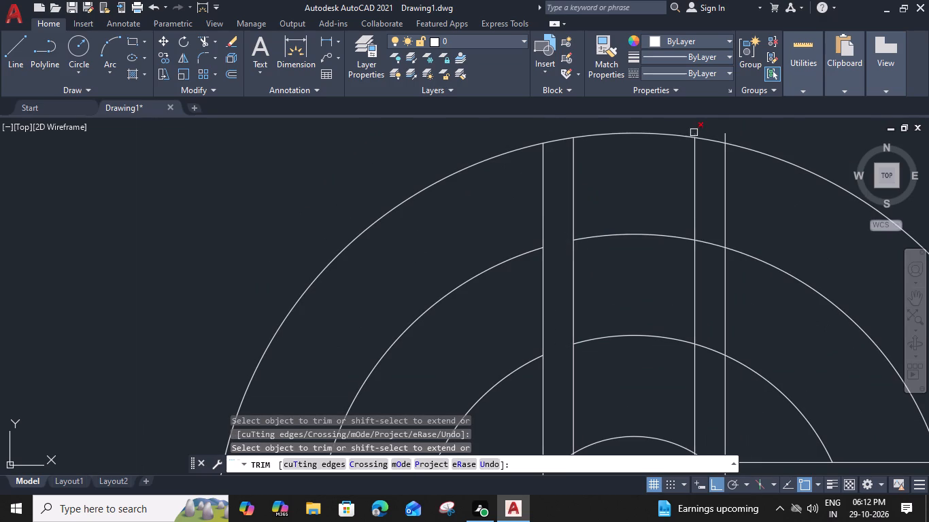
click(694, 132)
click(723, 135)
click(714, 133)
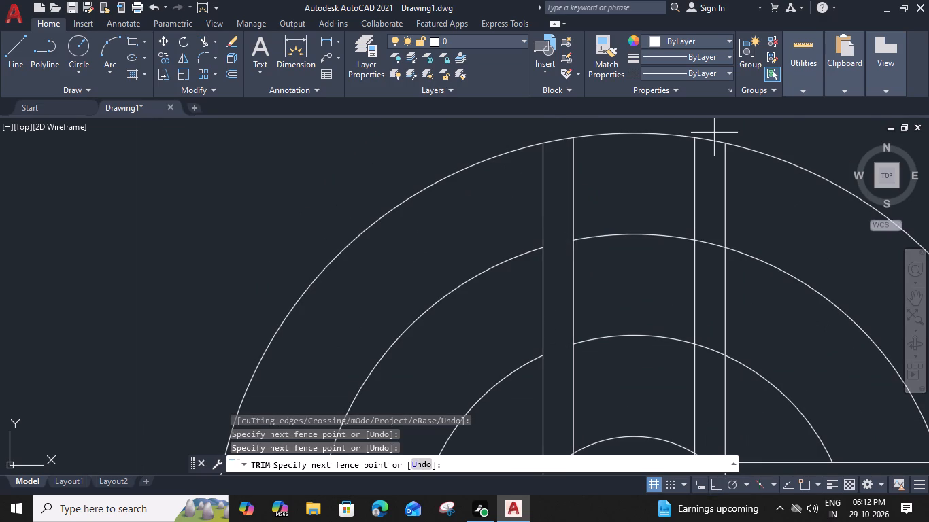
click(714, 133)
click(737, 137)
Trim the two middle circles' arcs lying inside the upper half of the right vertical bar.
click(711, 167)
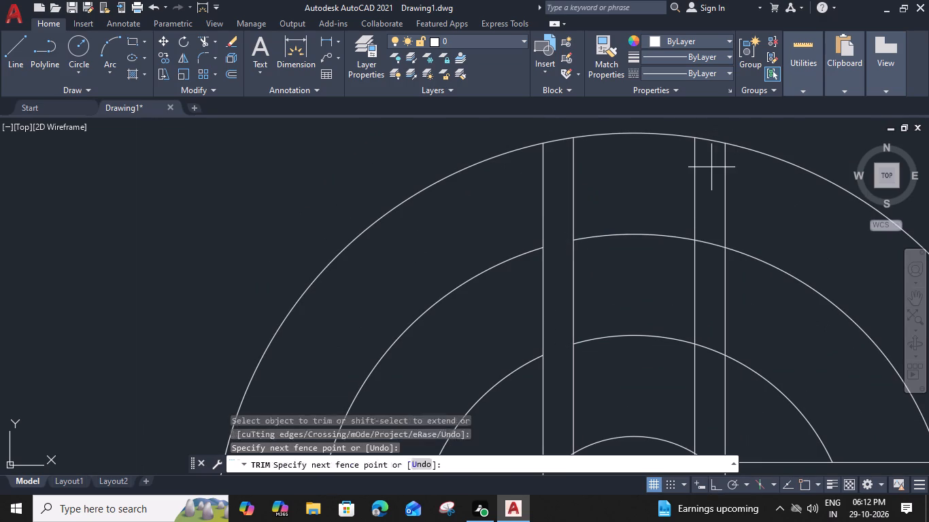
middle_drag(706, 319, 715, 181)
click(715, 276)
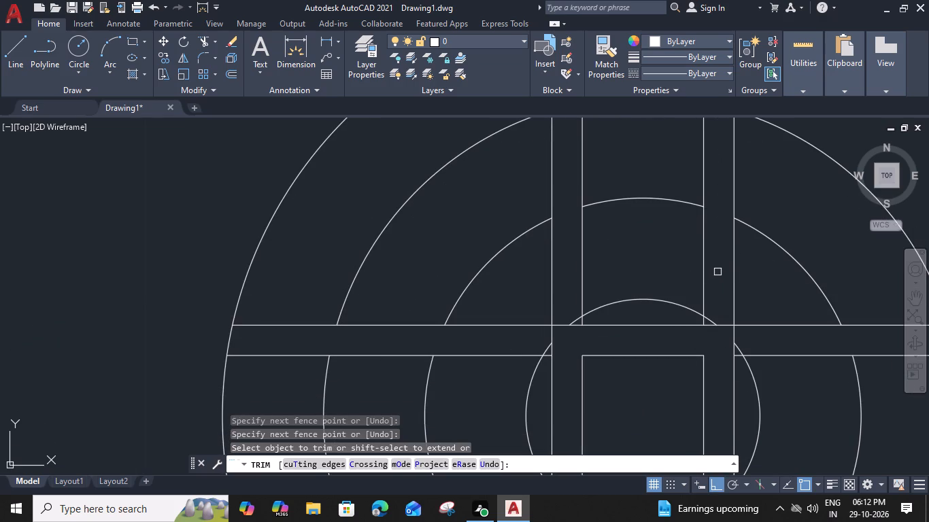
scroll(717, 272, down, 3)
key(Escape)
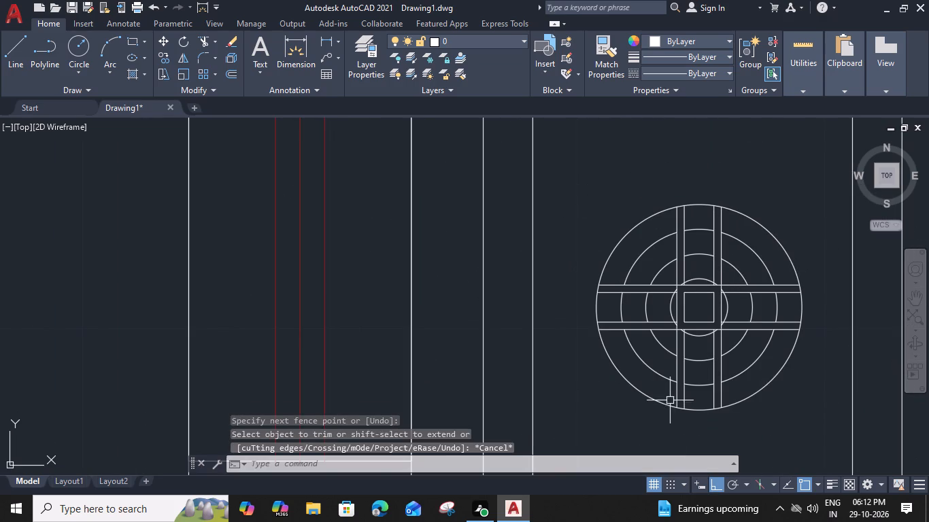
Group all the circles, arcs and bar lines of the finished burner into one object.
middle_drag(658, 394, 516, 361)
drag(656, 145, 652, 152)
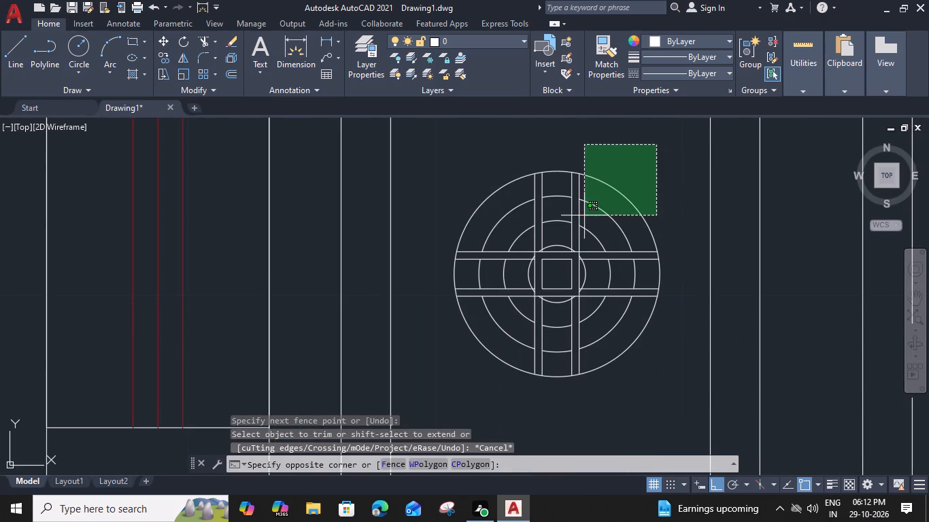
click(424, 398)
text(G)
key(space)
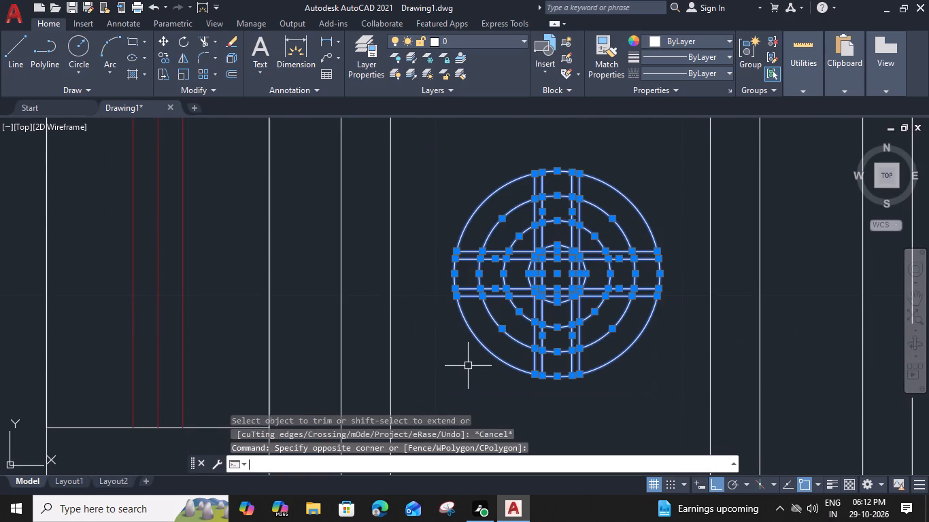
Draw a horizontal line from the burner's right quadrant to the second vertical line on its right.
key(l)
key(space)
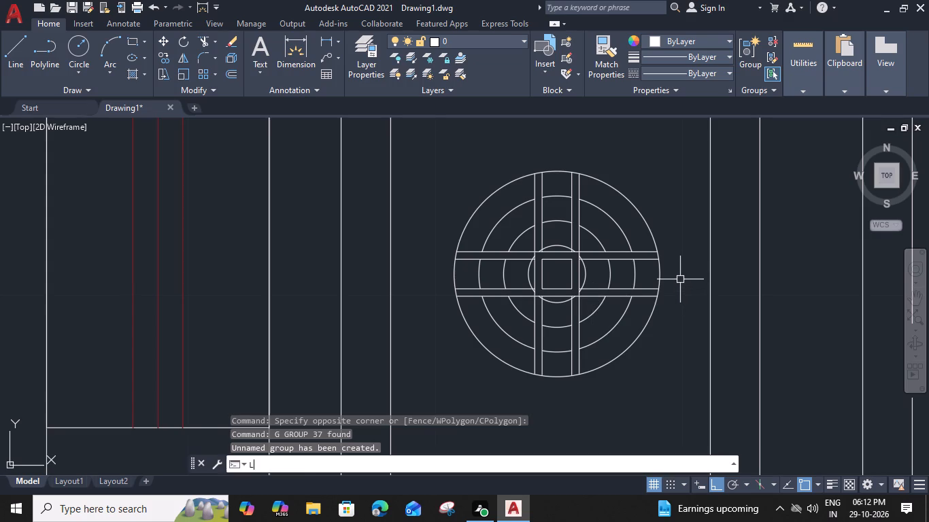
click(661, 275)
click(760, 275)
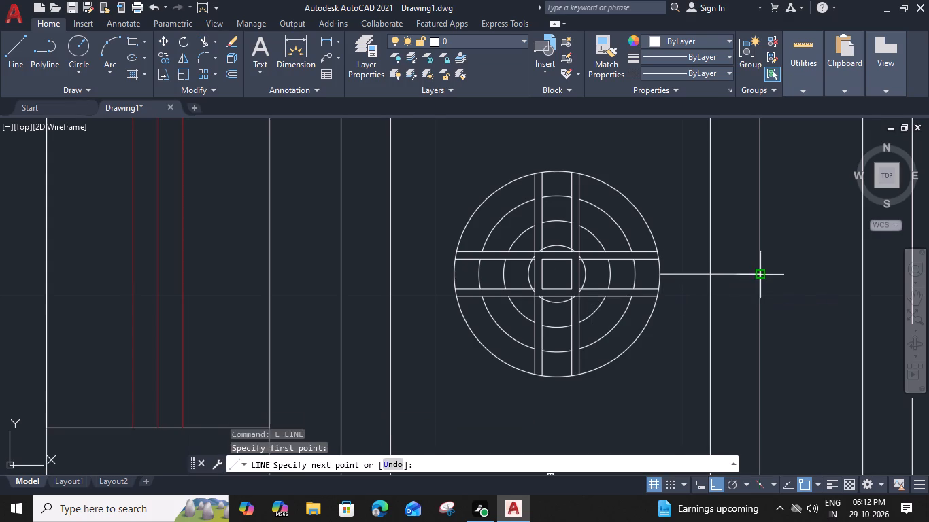
key(space)
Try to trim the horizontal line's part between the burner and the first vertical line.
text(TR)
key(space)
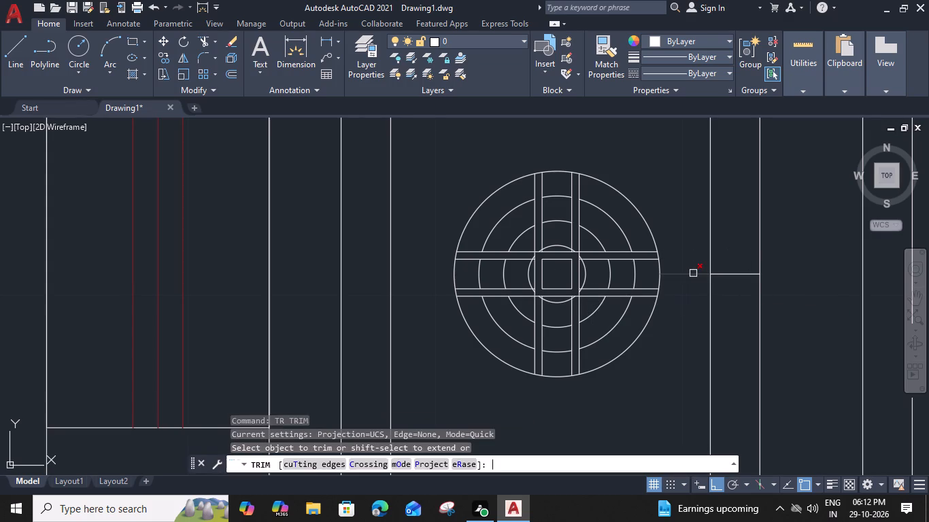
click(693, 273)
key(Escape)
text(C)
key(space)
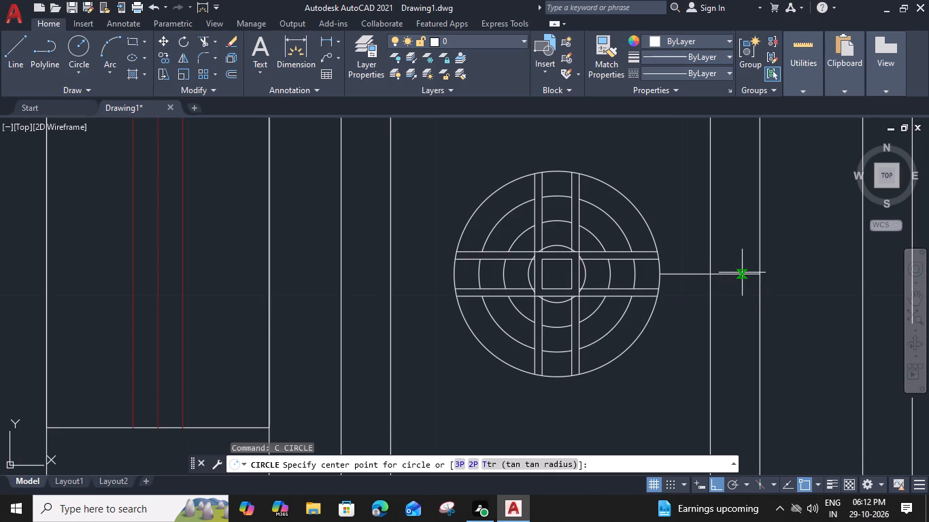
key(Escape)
Trim the horizontal line's part between the burner and the first vertical line.
text(TR)
key(space)
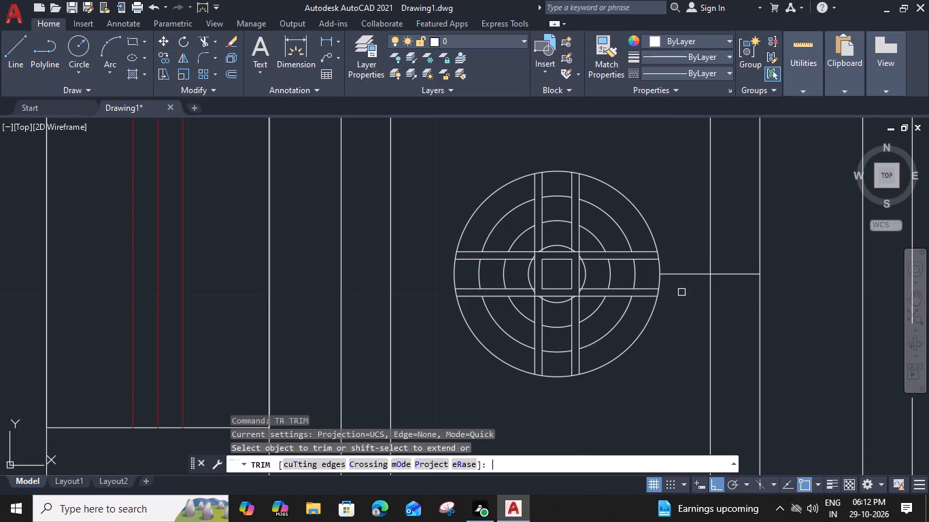
click(695, 273)
key(Escape)
Draw a knob circle of about 1.17" radius centred on the midpoint of the short horizontal line.
text(C)
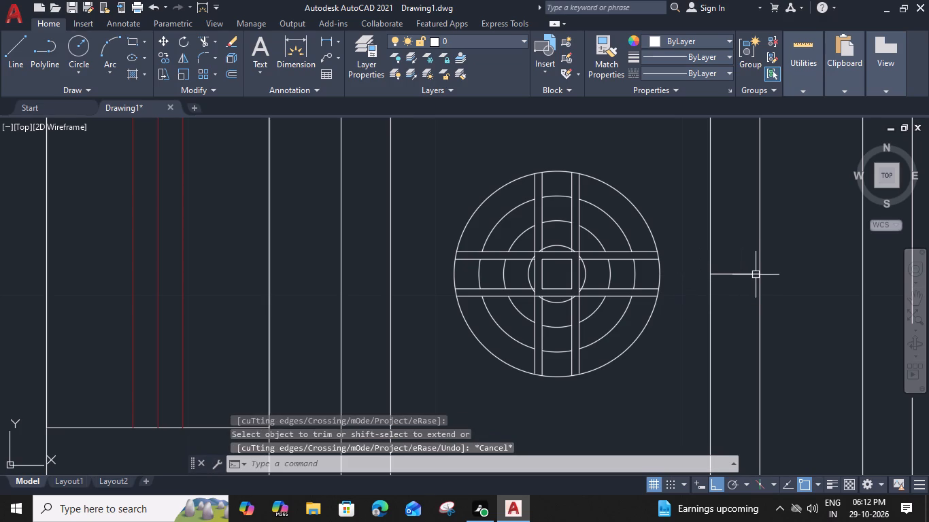
key(space)
click(739, 275)
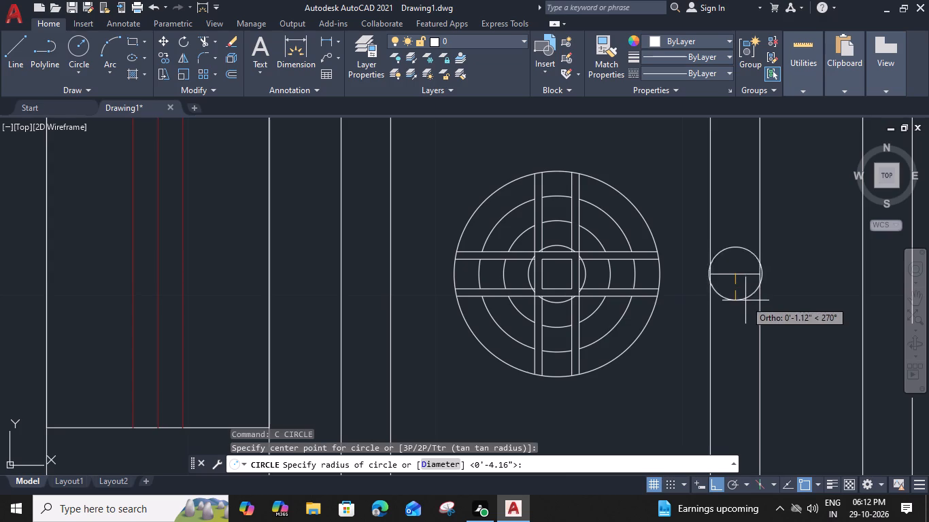
scroll(745, 294, up, 1)
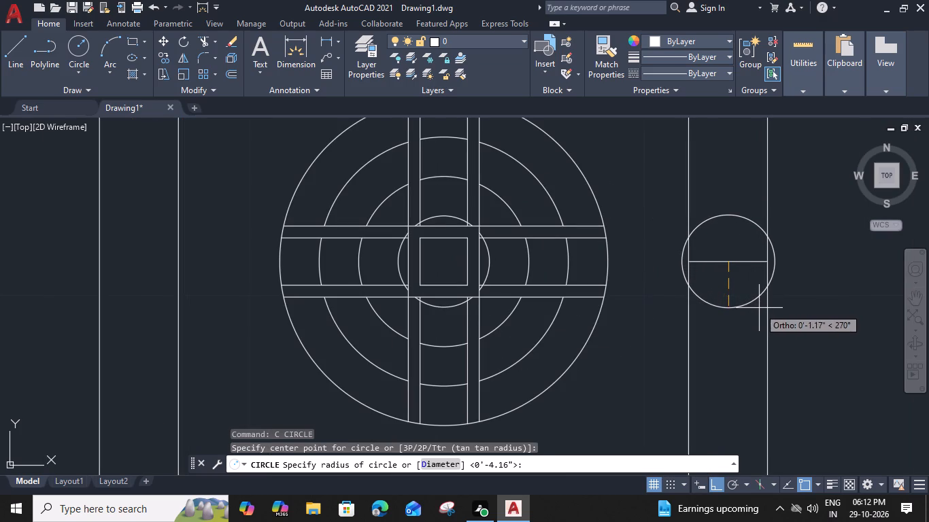
click(759, 308)
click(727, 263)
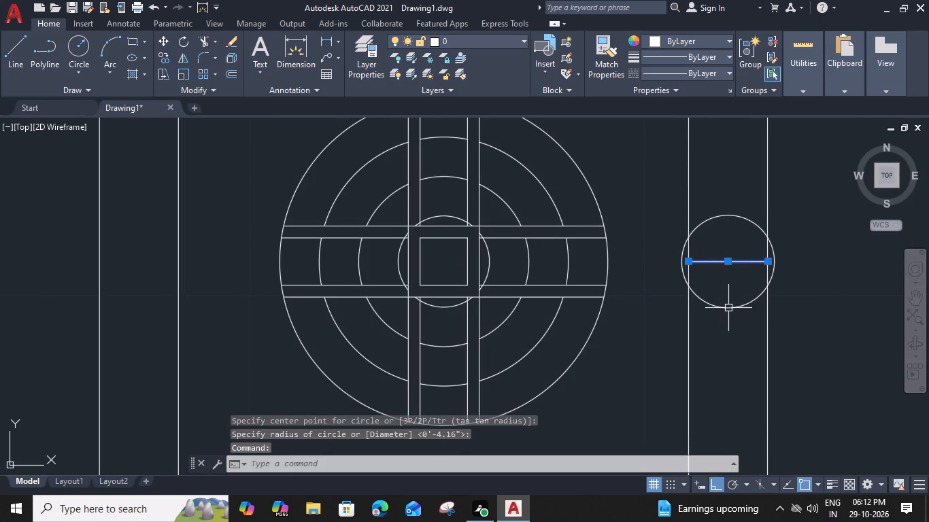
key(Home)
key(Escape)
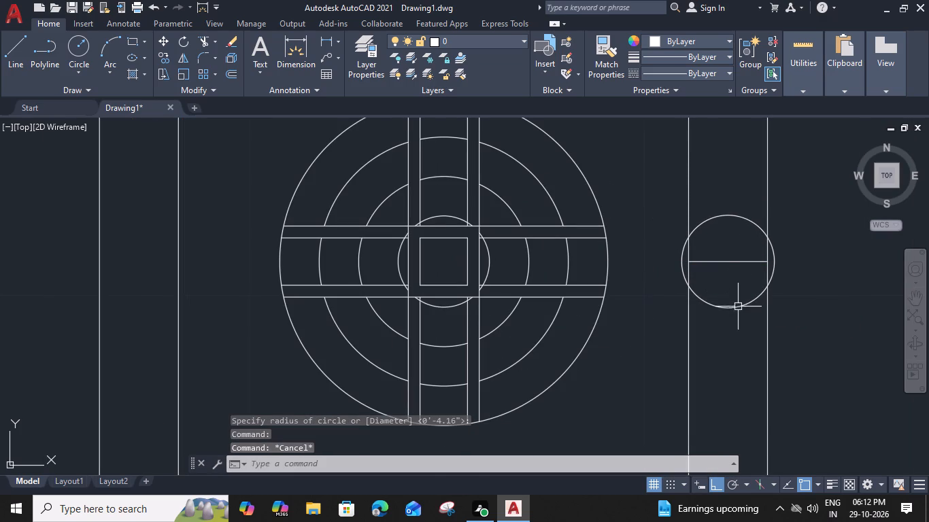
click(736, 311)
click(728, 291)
Offset the knob circle inward by 0.3" three times in succession to make concentric rings.
key(o)
key(space)
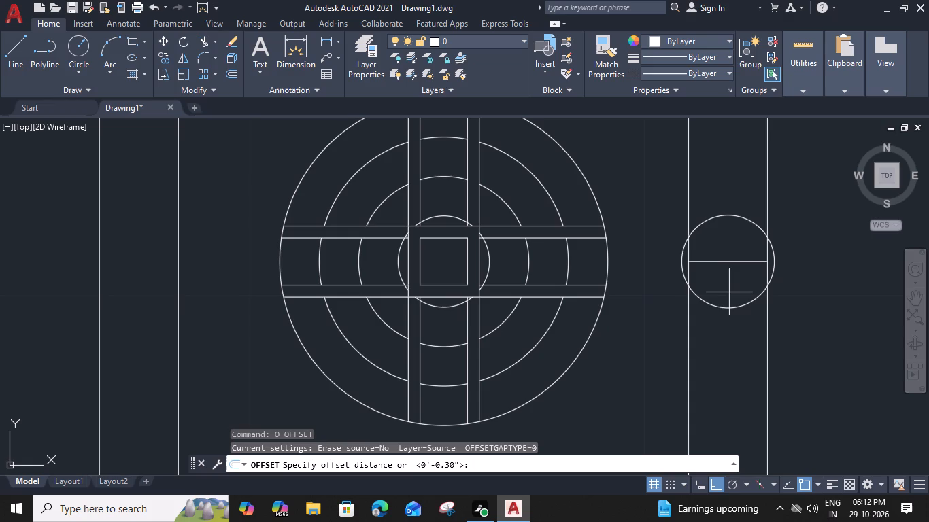
key(0)
text(.3")
key(Return)
click(730, 283)
click(740, 294)
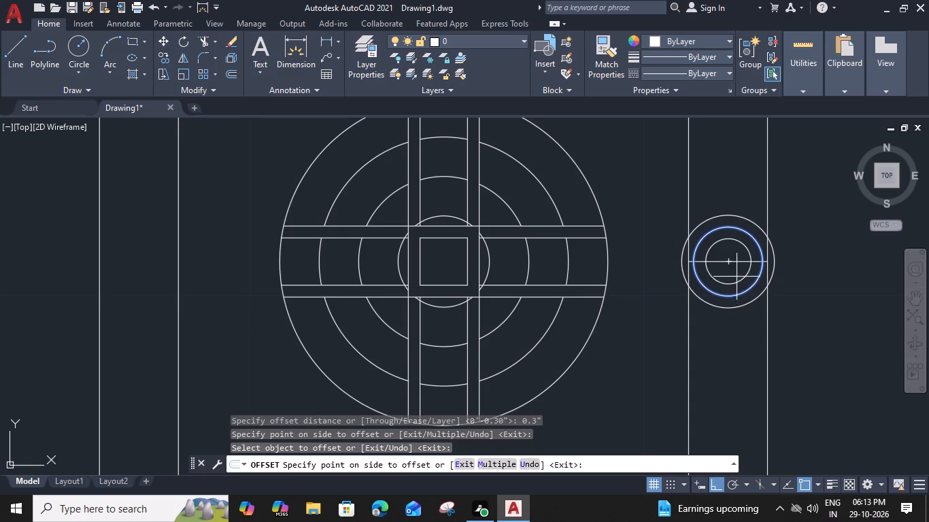
click(736, 276)
click(734, 283)
click(729, 271)
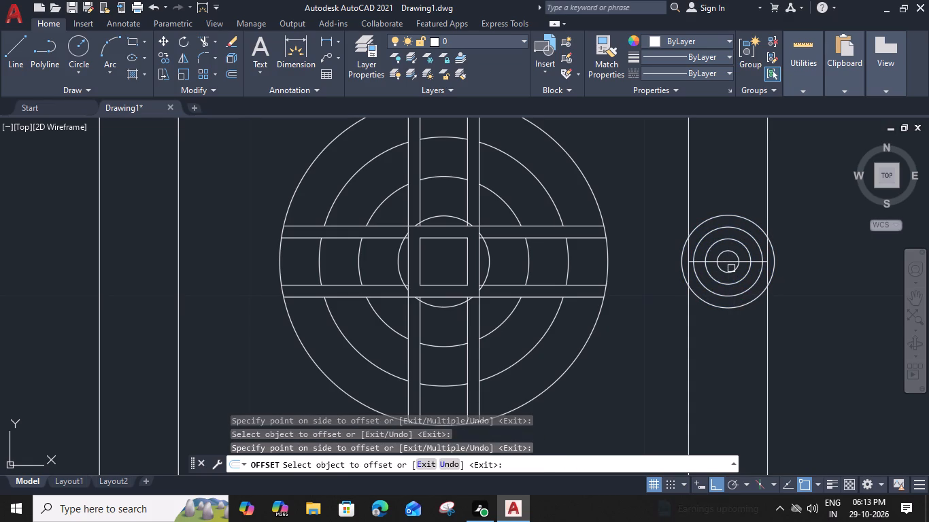
key(Escape)
Erase the knob's innermost circle, its second-largest circle and the short horizontal line through its centre.
middle_drag(777, 225, 739, 240)
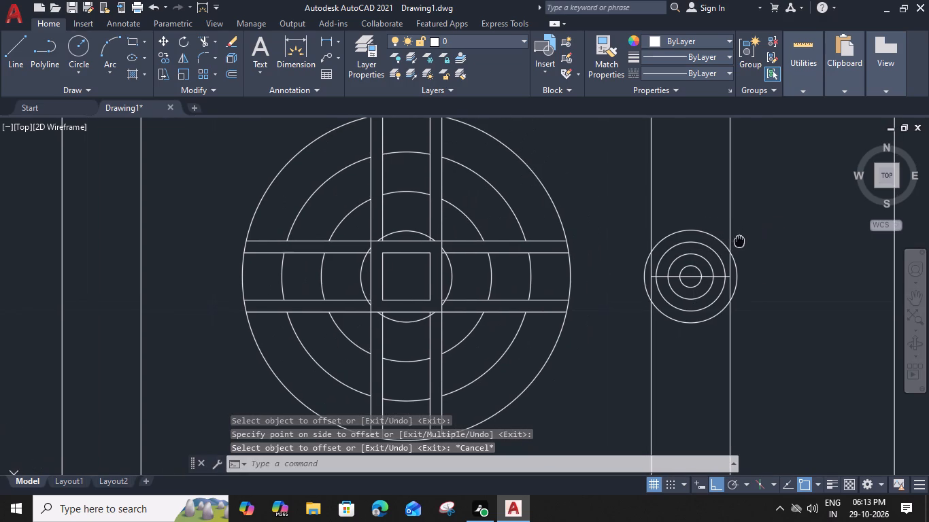
click(700, 286)
key(Delete)
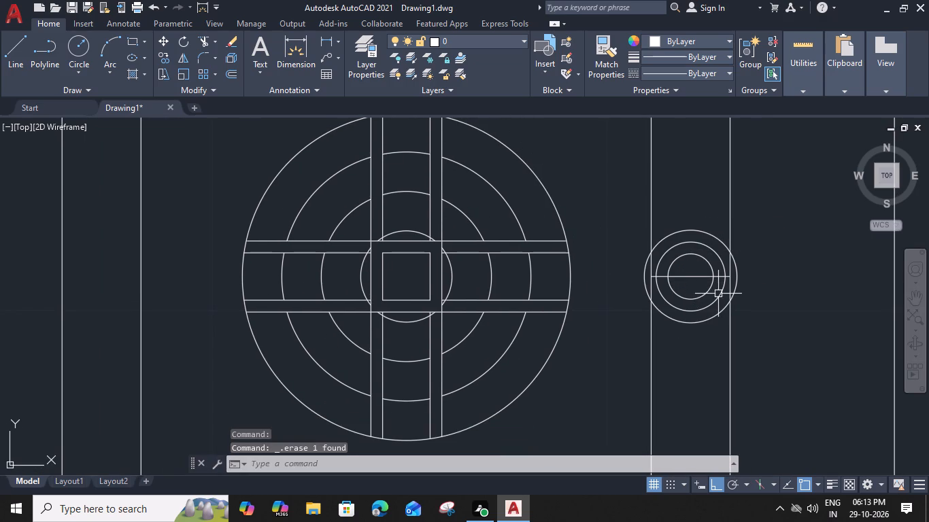
click(722, 296)
key(Delete)
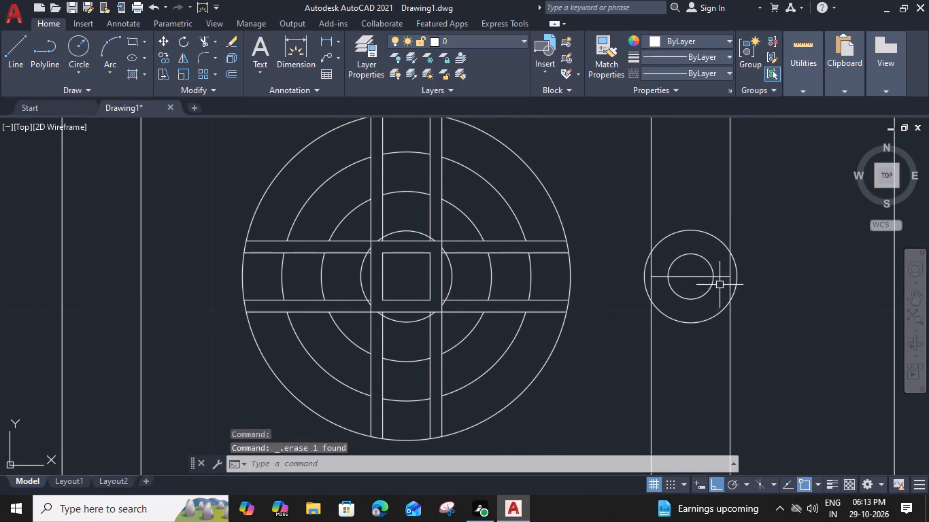
click(722, 275)
key(Delete)
Draw a vertical line across the knob's outer circle from its top to its bottom quadrant.
text(TR)
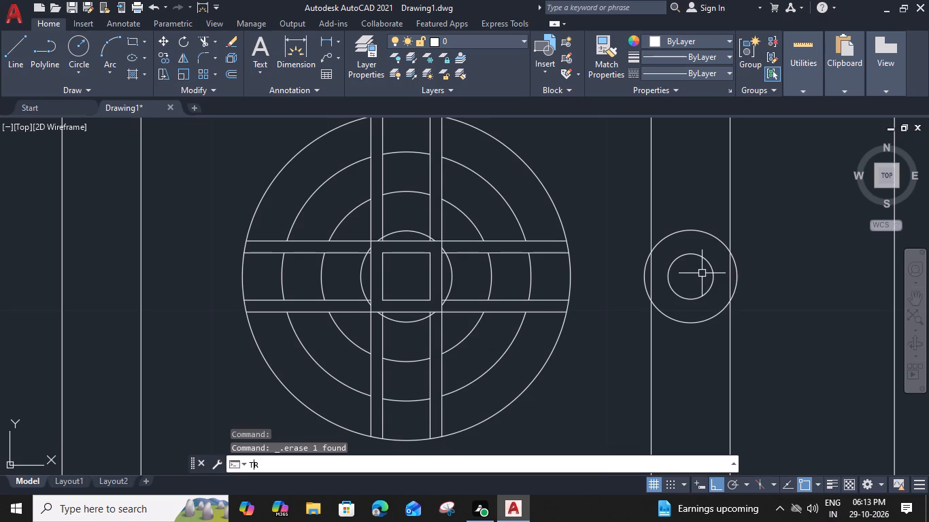
key(Escape)
text(L)
key(space)
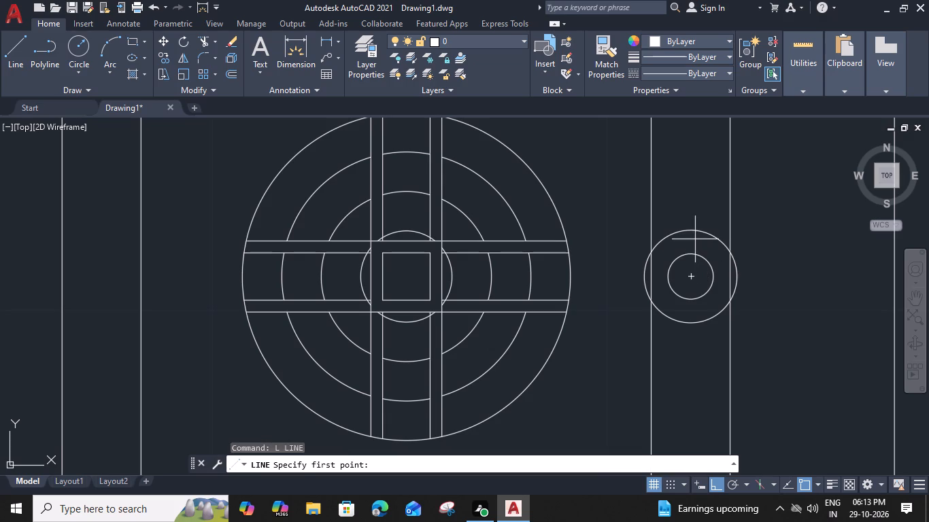
click(691, 232)
click(692, 326)
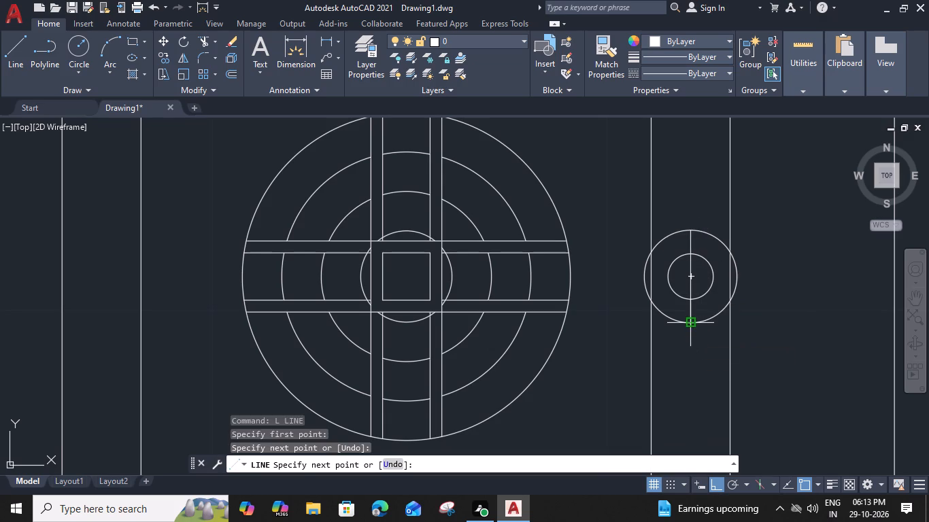
key(space)
Offset the knob's vertical line 0.2" to each side.
click(694, 311)
click(684, 311)
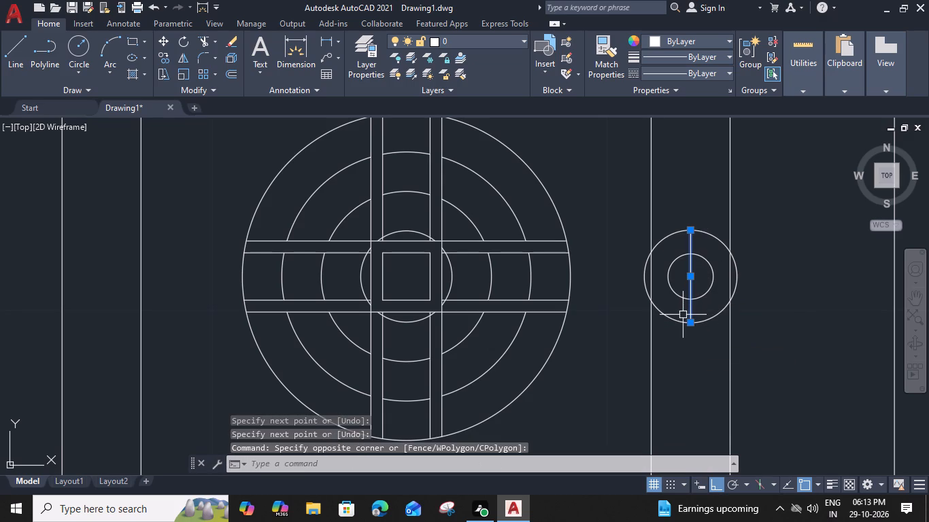
text(O 0.2")
key(Return)
click(674, 309)
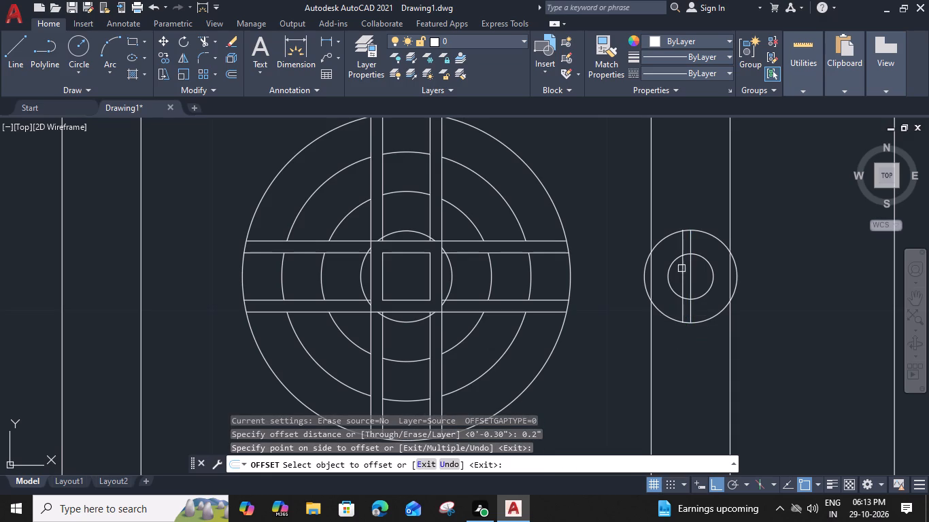
scroll(684, 275, up, 2)
click(698, 277)
click(737, 283)
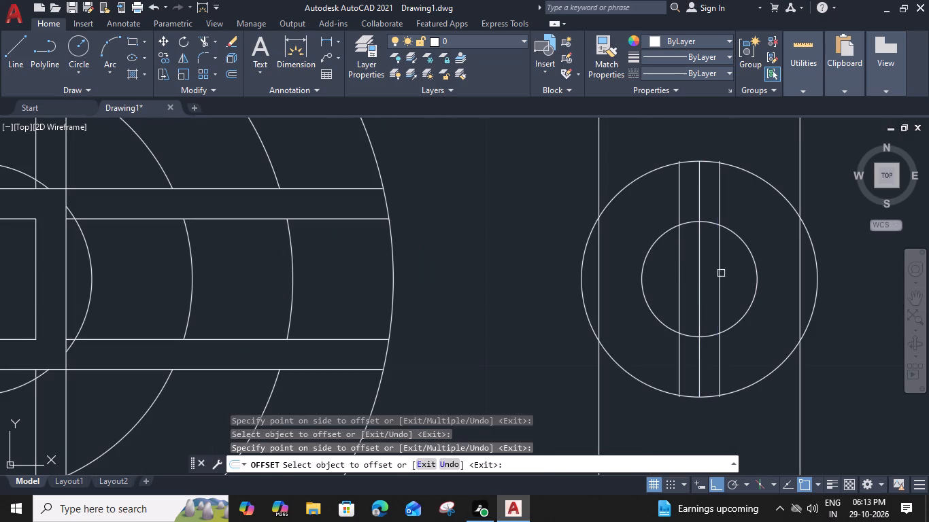
click(721, 273)
key(Escape)
Erase the original centre line between the knob's two offset lines.
click(695, 277)
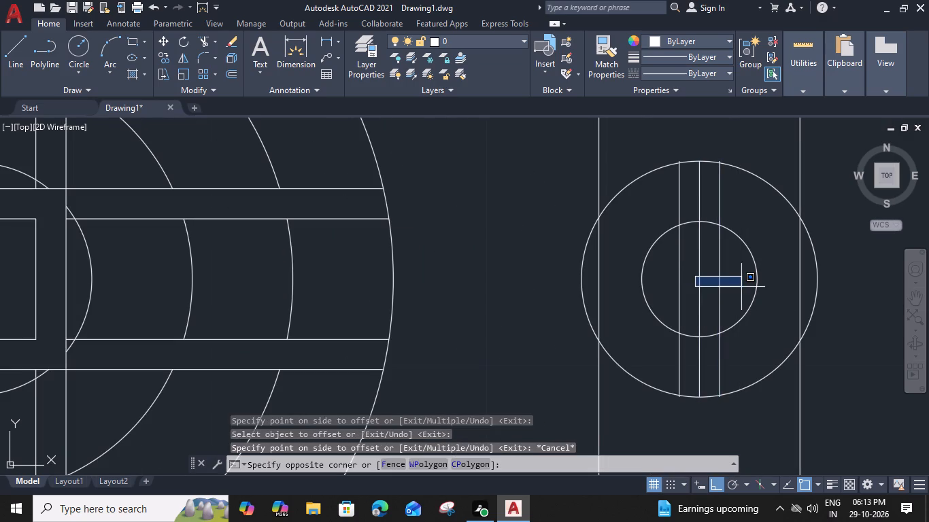
click(717, 300)
click(705, 277)
click(689, 294)
key(Delete)
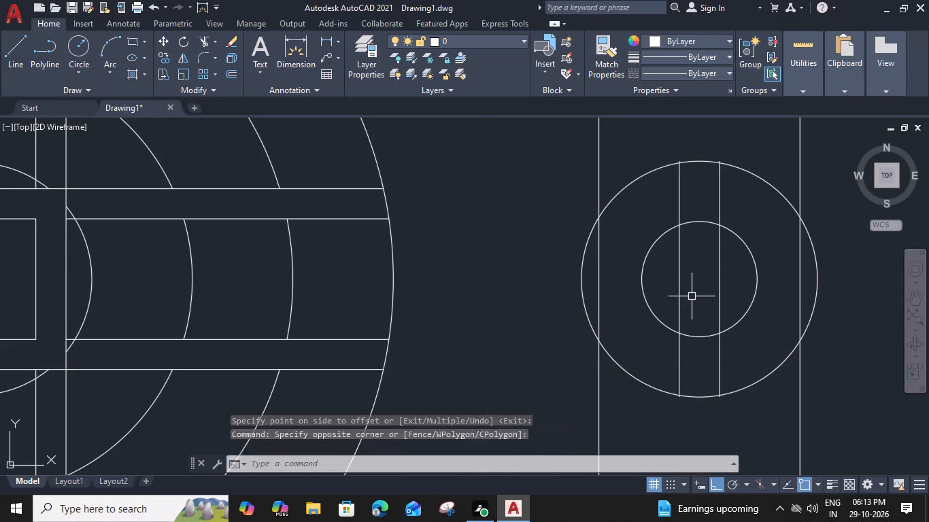
Trim the stove border lines inside the knob and the inner circle's arcs between the two vertical lines.
text(TR)
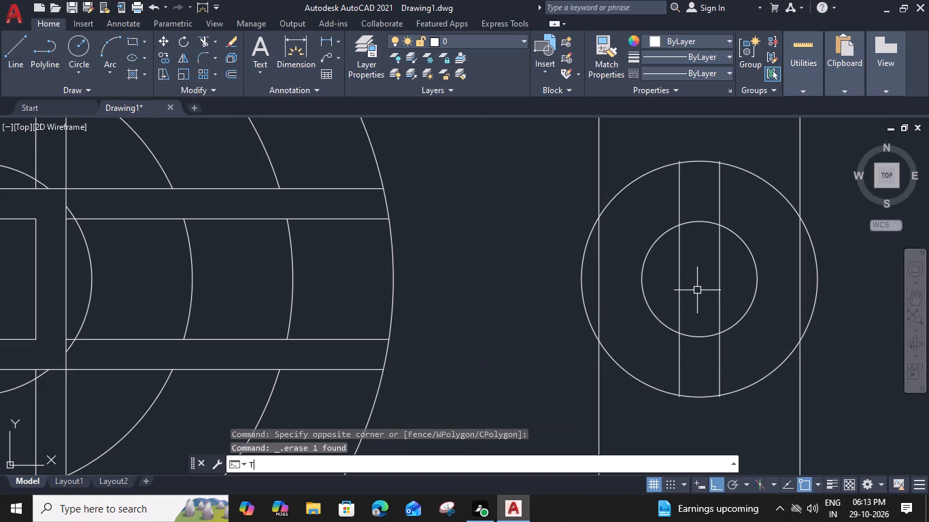
key(space)
click(594, 277)
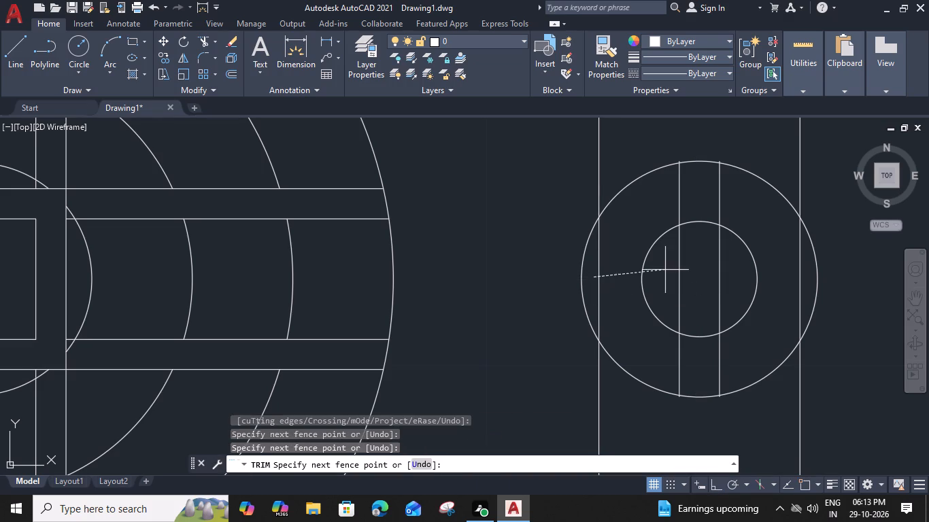
click(620, 264)
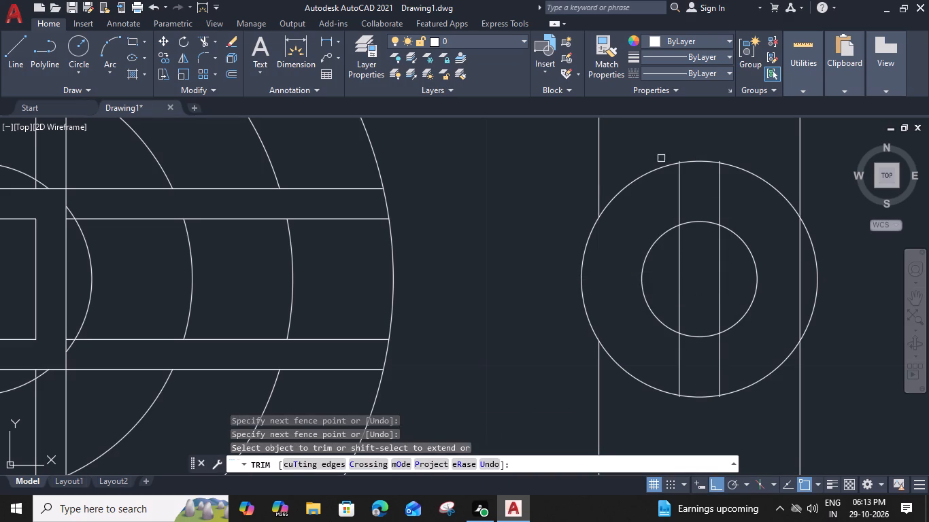
click(702, 194)
click(710, 379)
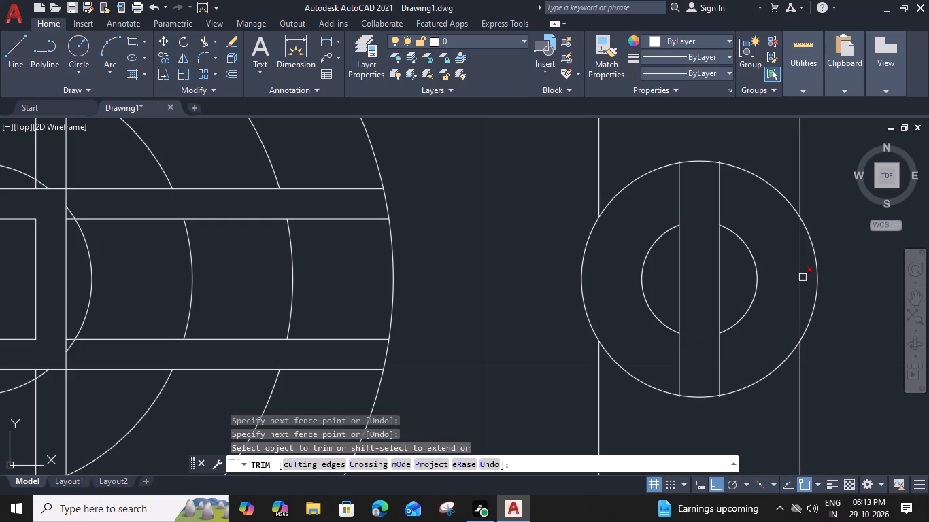
click(803, 277)
Trim the ends of the knob's two vertical lines that overhang the outer circle at bottom and top.
scroll(715, 408, up, 3)
click(732, 364)
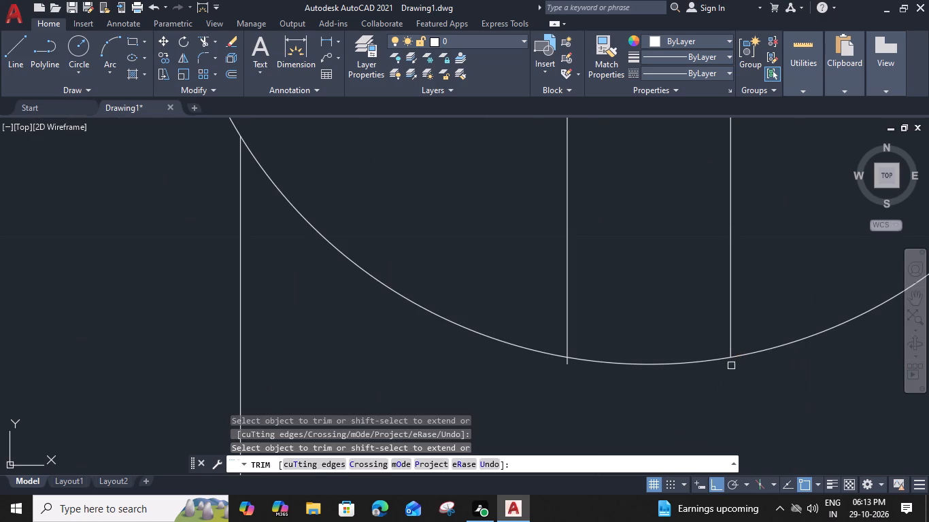
click(569, 367)
scroll(569, 372, down, 3)
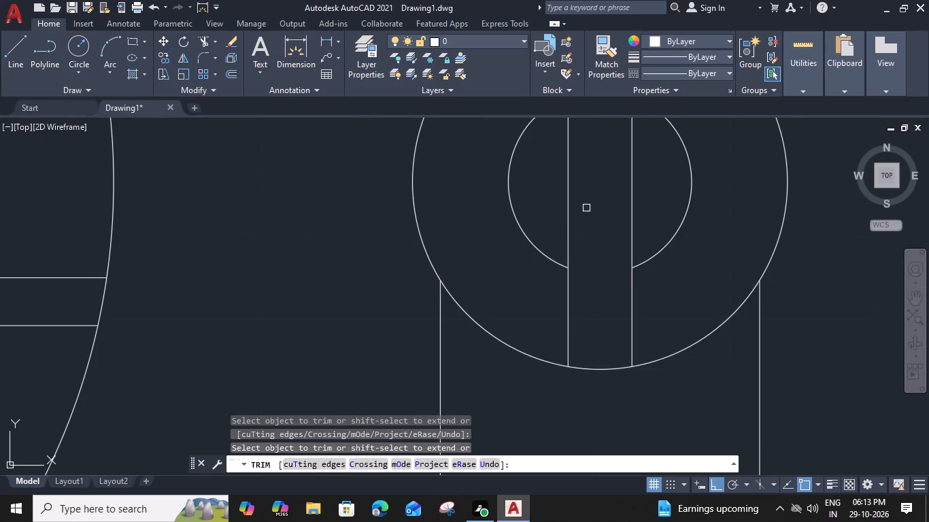
middle_drag(586, 208, 578, 402)
scroll(555, 172, up, 3)
click(574, 234)
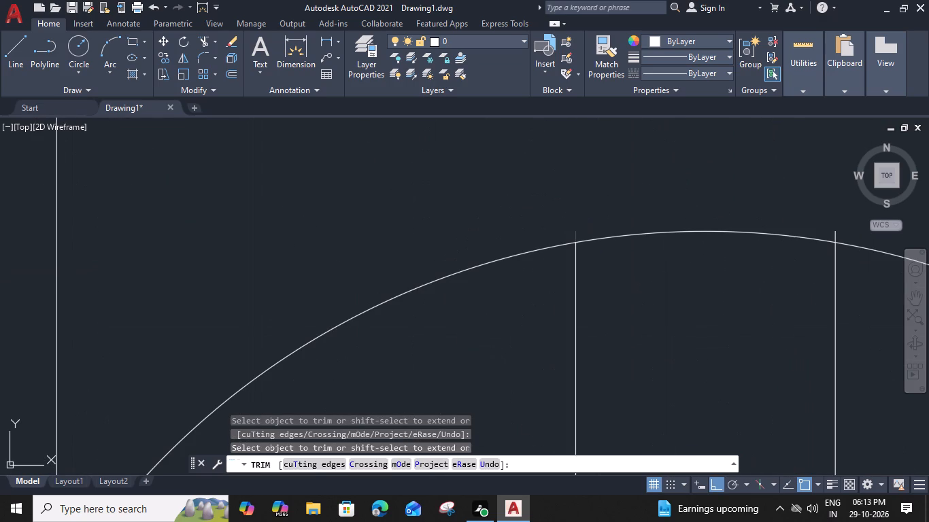
click(839, 237)
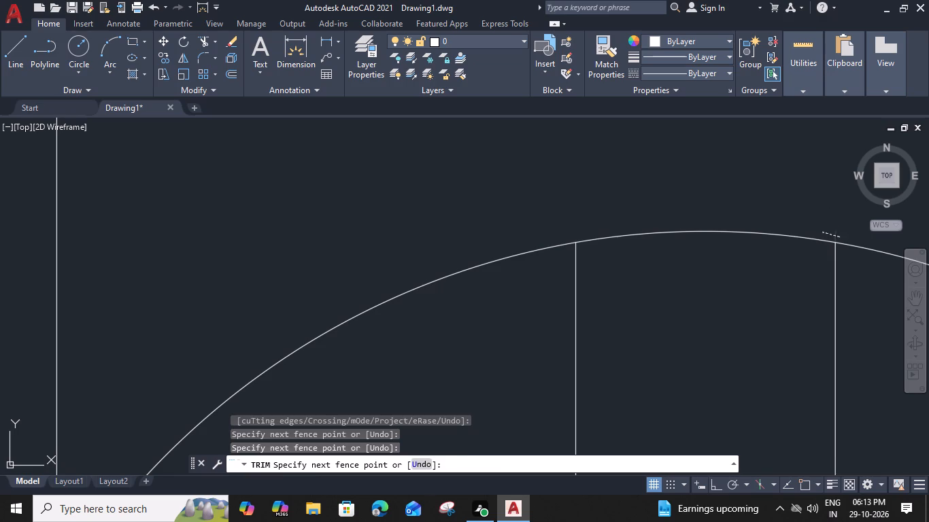
click(822, 232)
key(Escape)
Group the knob's circle, inner arcs and two vertical lines into one object.
scroll(820, 221, down, 4)
middle_drag(840, 219, 840, 218)
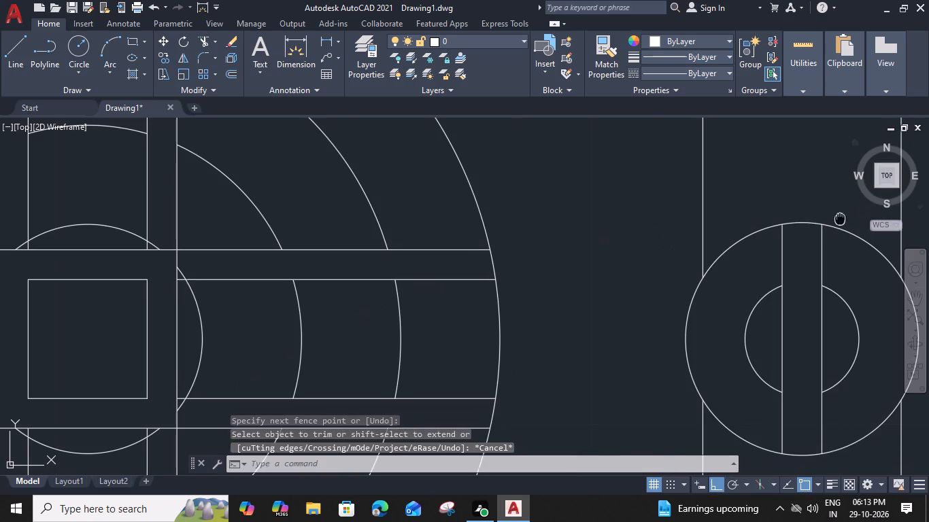
middle_drag(840, 218, 764, 186)
click(788, 183)
click(673, 449)
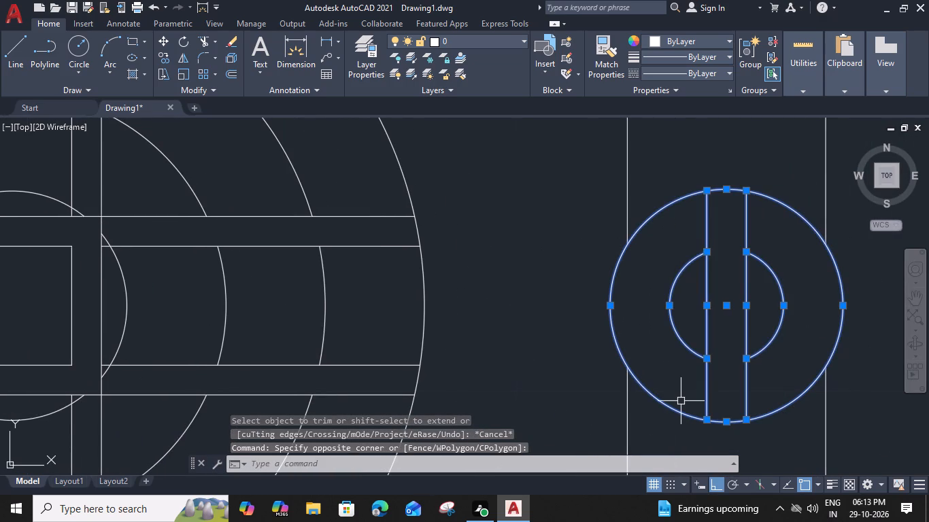
text(G)
key(space)
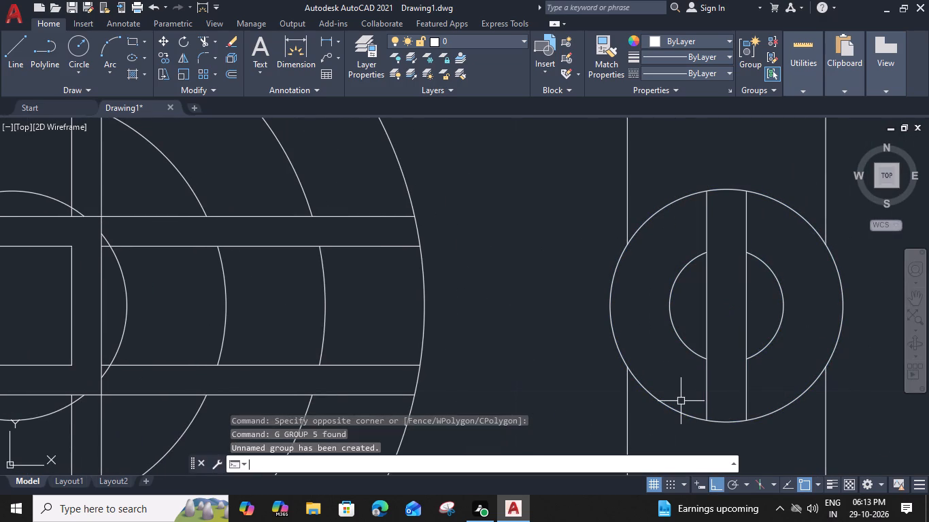
Mirror the burner and knob groups about the stove's horizontal mid-line into its lower half, keeping the originals.
scroll(694, 353, down, 3)
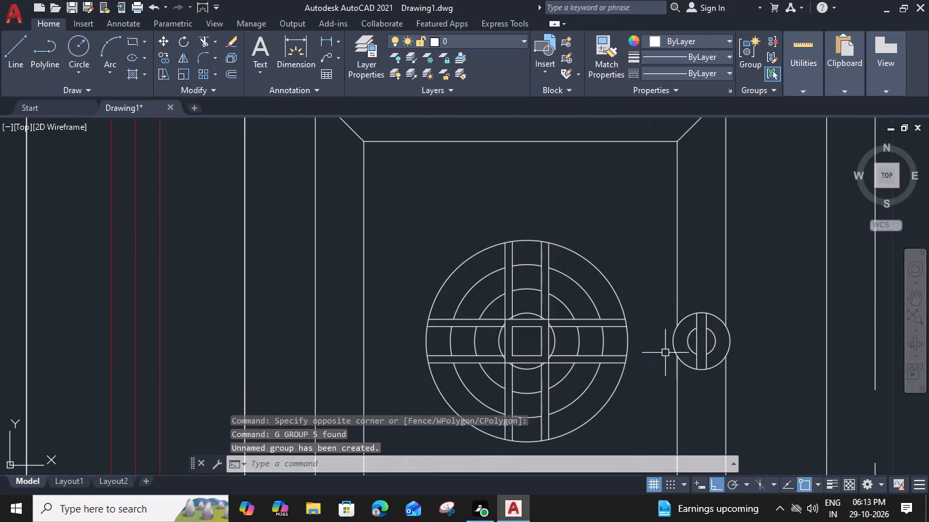
click(677, 341)
click(598, 336)
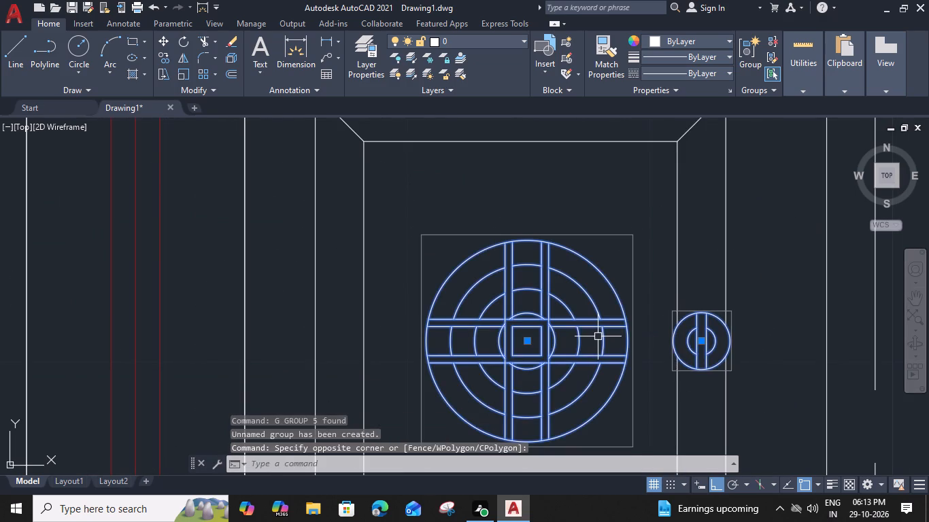
middle_drag(656, 383, 614, 237)
text(MI)
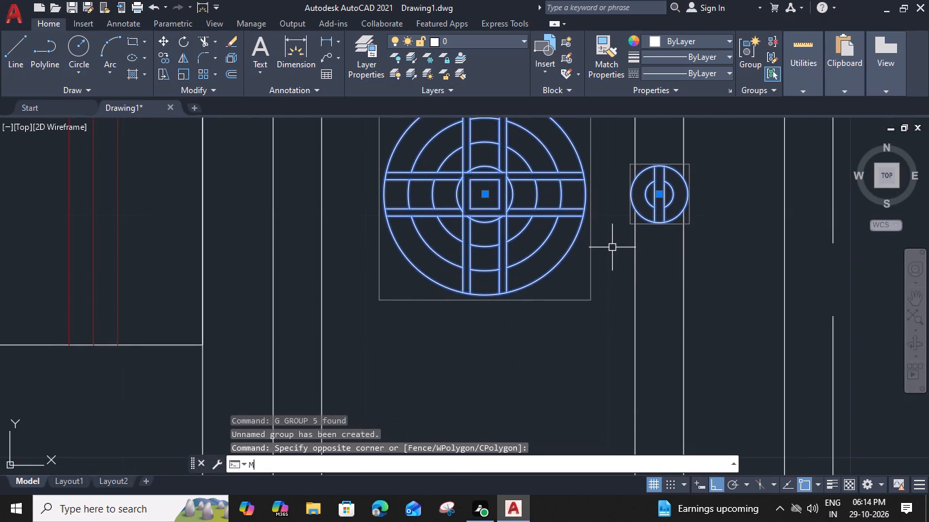
key(space)
scroll(612, 247, down, 2)
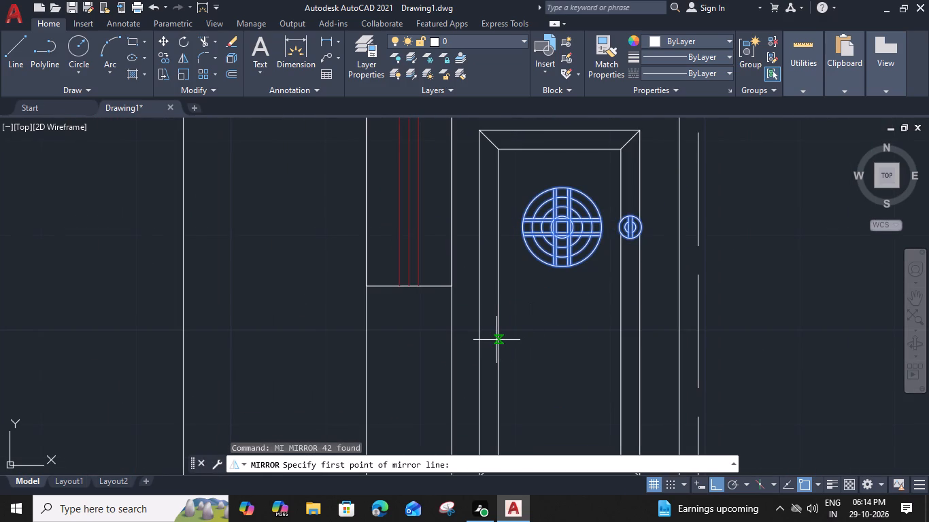
scroll(499, 360, down, 1)
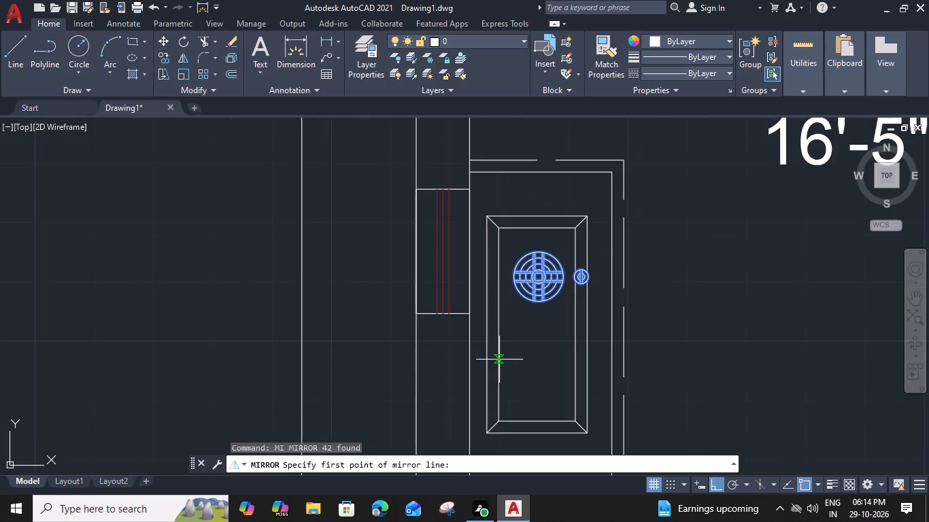
click(499, 326)
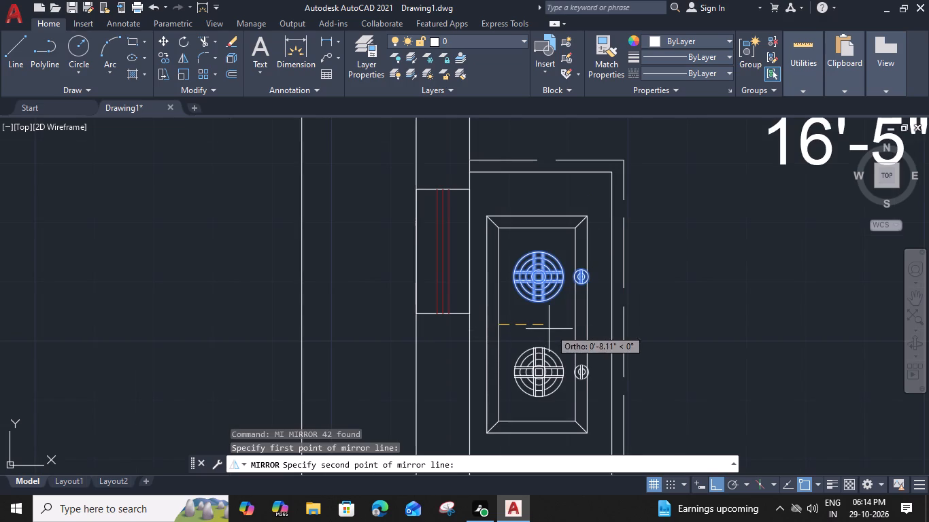
click(590, 328)
key(space)
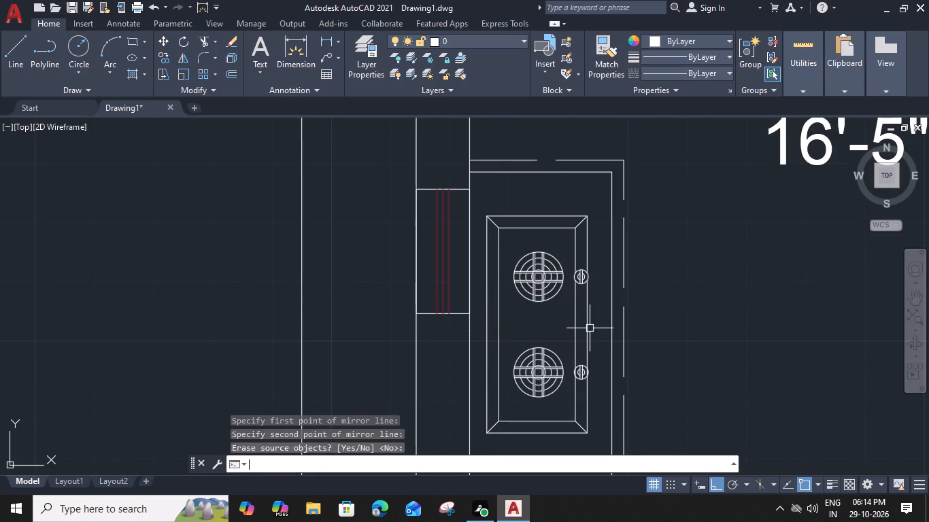
Trim the two stove border lines inside the mirrored lower knob's circle.
scroll(592, 391, up, 2)
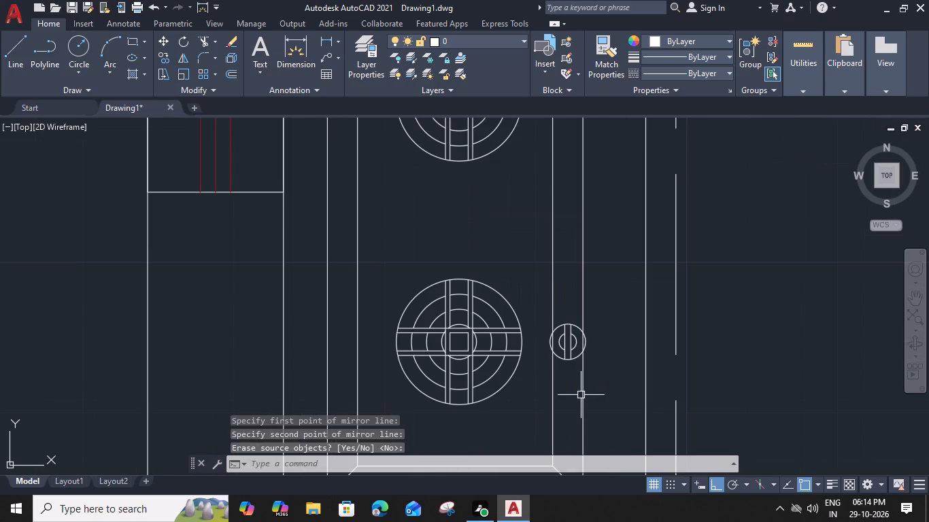
text(TR)
key(space)
scroll(557, 343, up, 3)
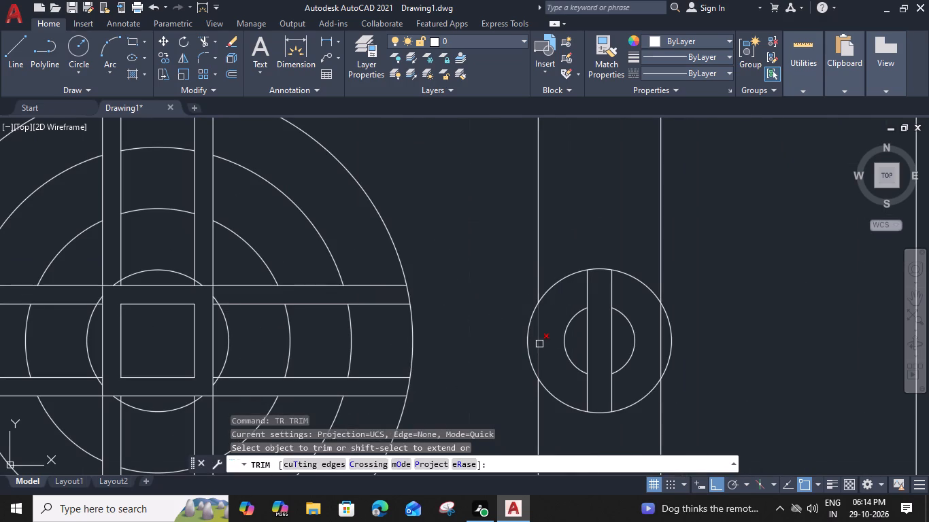
click(539, 345)
click(657, 338)
click(666, 341)
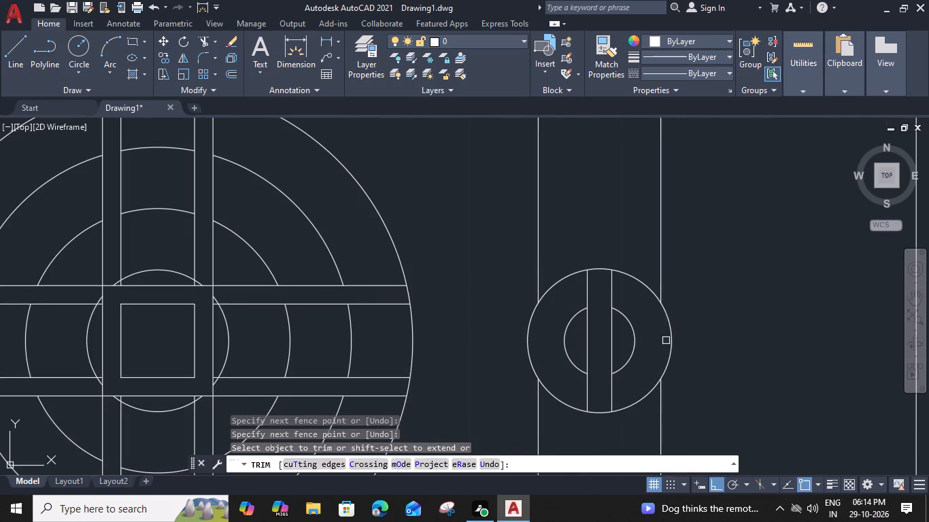
key(Escape)
Copy the KITCHEN 16'-5"X12'-0" label straight down into the road strip below the house.
scroll(662, 338, down, 5)
middle_drag(672, 390, 657, 377)
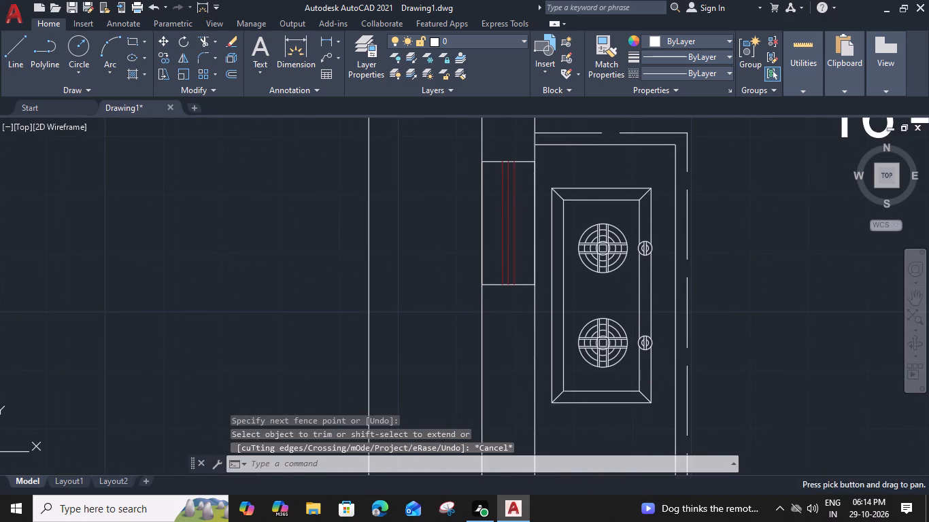
scroll(660, 427, down, 1)
middle_drag(656, 408, 581, 315)
scroll(584, 318, down, 2)
scroll(641, 341, down, 1)
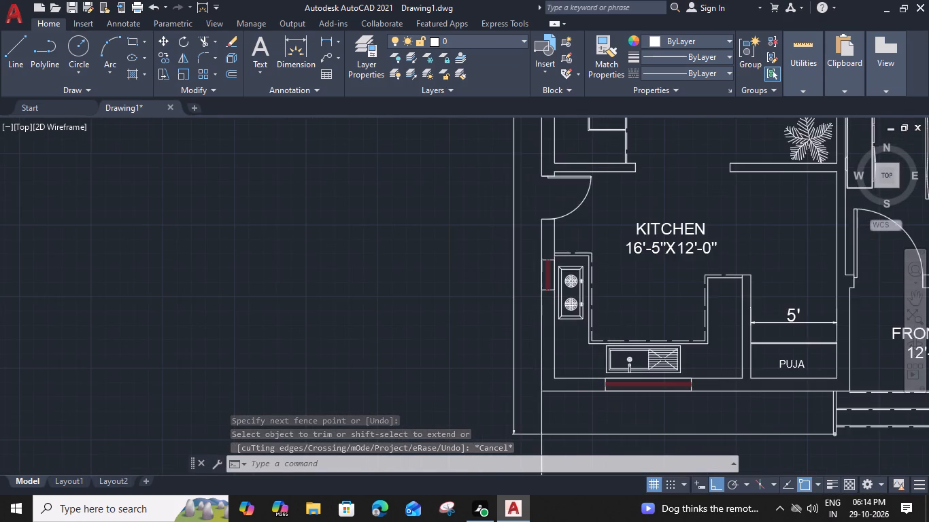
middle_drag(790, 358, 614, 332)
scroll(613, 333, down, 2)
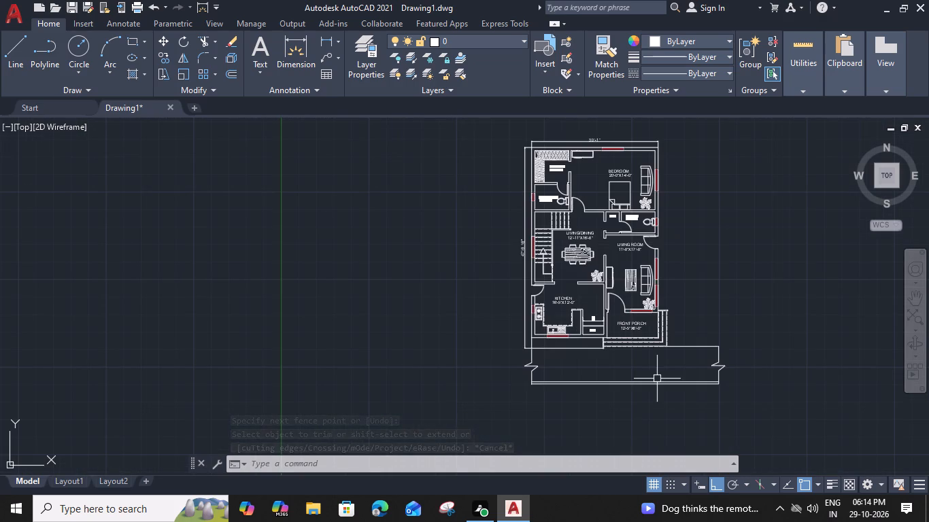
click(563, 301)
key(c)
text(O)
key(space)
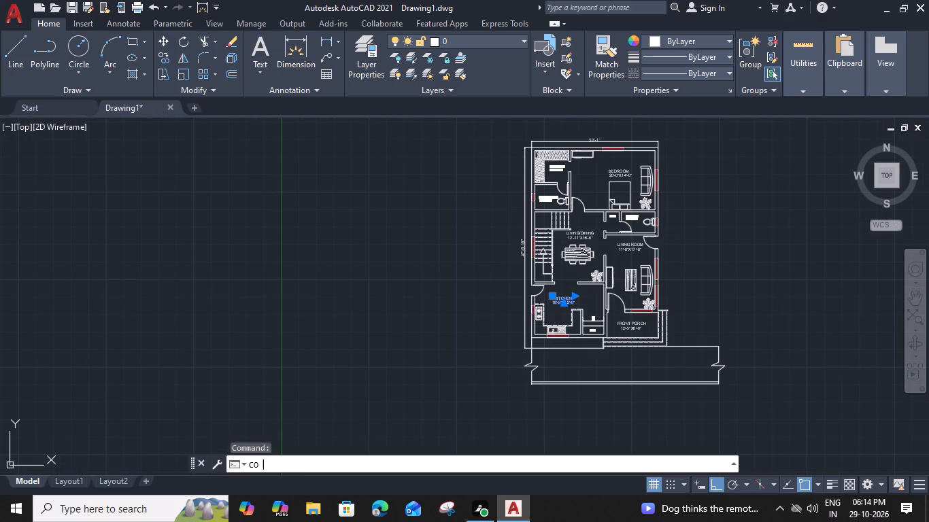
scroll(547, 313, up, 2)
click(562, 297)
middle_drag(590, 420, 581, 300)
click(576, 341)
key(Escape)
Move the copied KITCHEN label horizontally along the road strip to below the front porch.
click(604, 336)
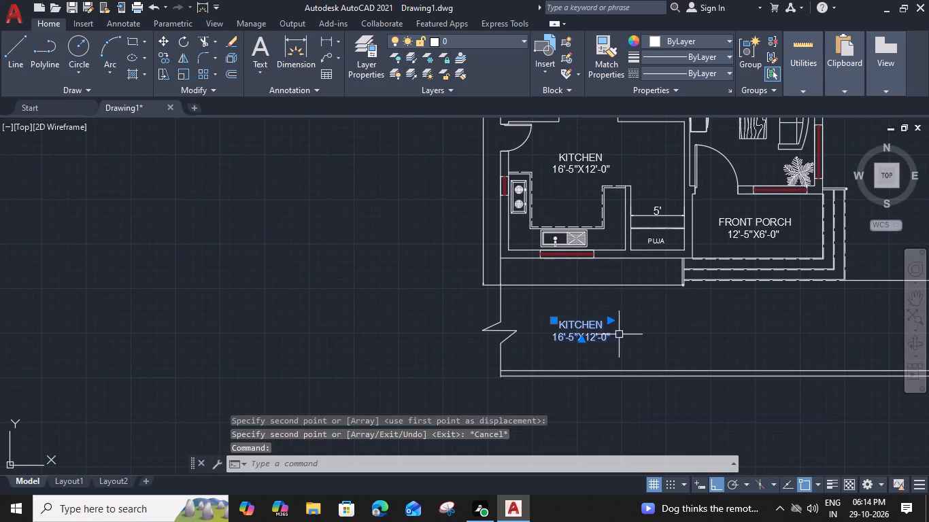
text(M)
key(space)
click(607, 345)
click(743, 336)
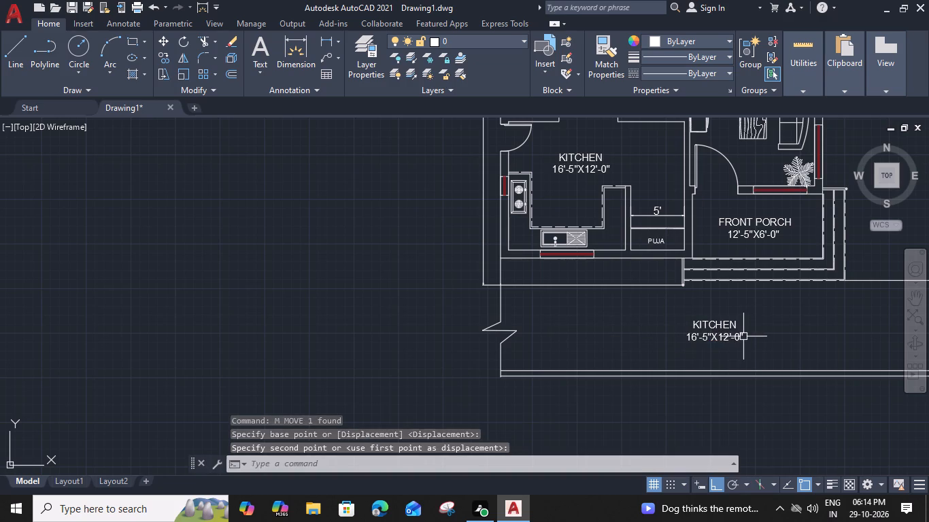
Replace the copied KITCHEN 16'-5"X12'-0" label in the road strip with ROAD and narrow its text frame to fit.
double_click(713, 337)
scroll(743, 338, up, 2)
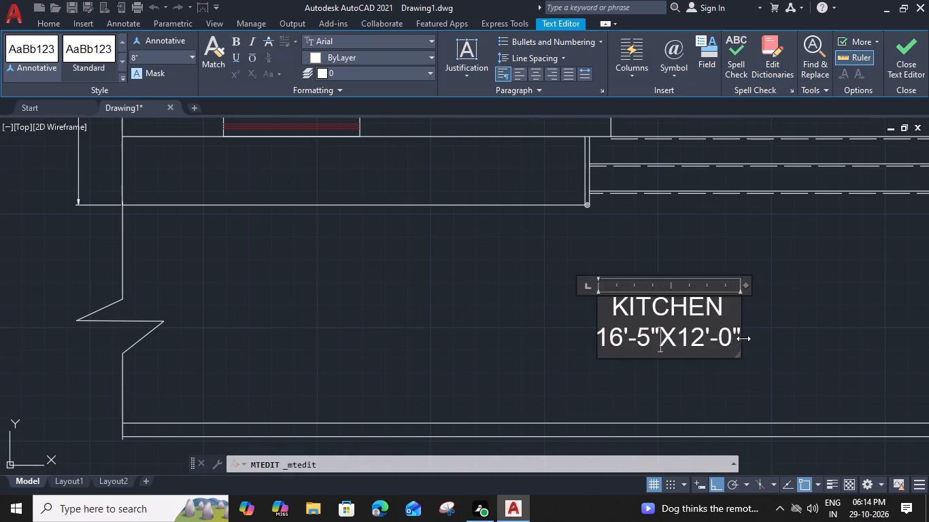
drag(745, 338, 769, 339)
double_click(720, 345)
drag(740, 343, 752, 346)
drag(747, 336, 585, 344)
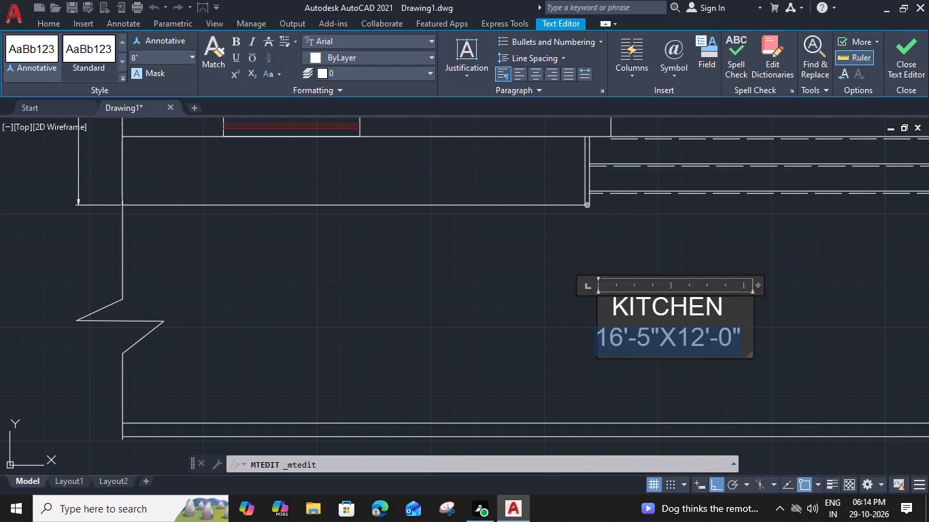
drag(585, 344, 581, 310)
text(ROAD)
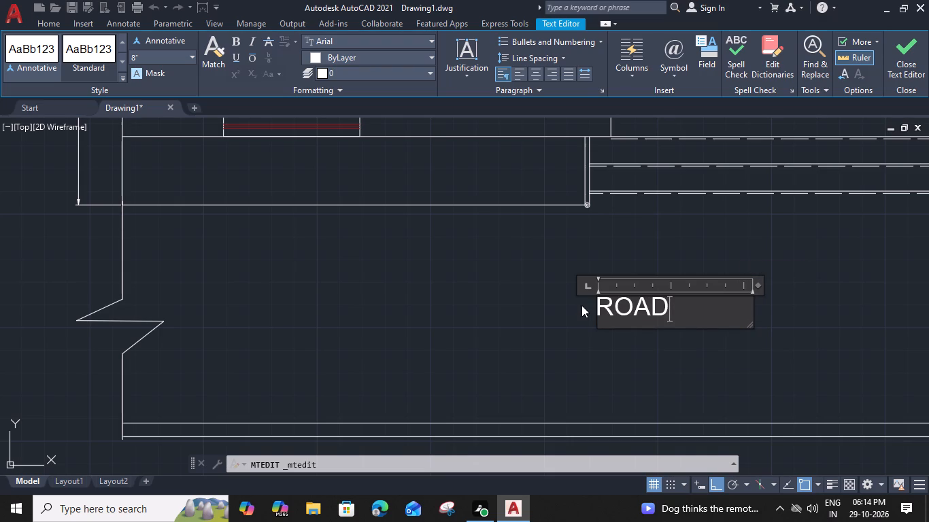
key(Return)
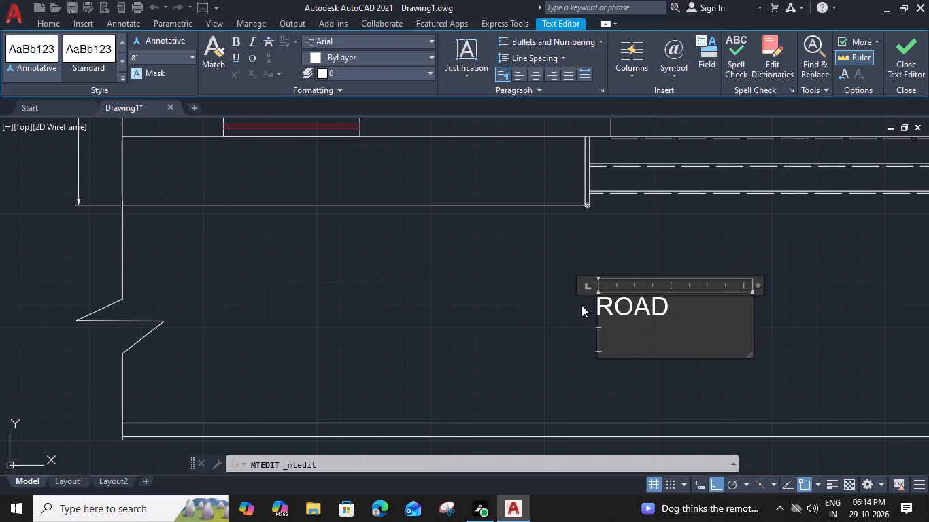
text(GR)
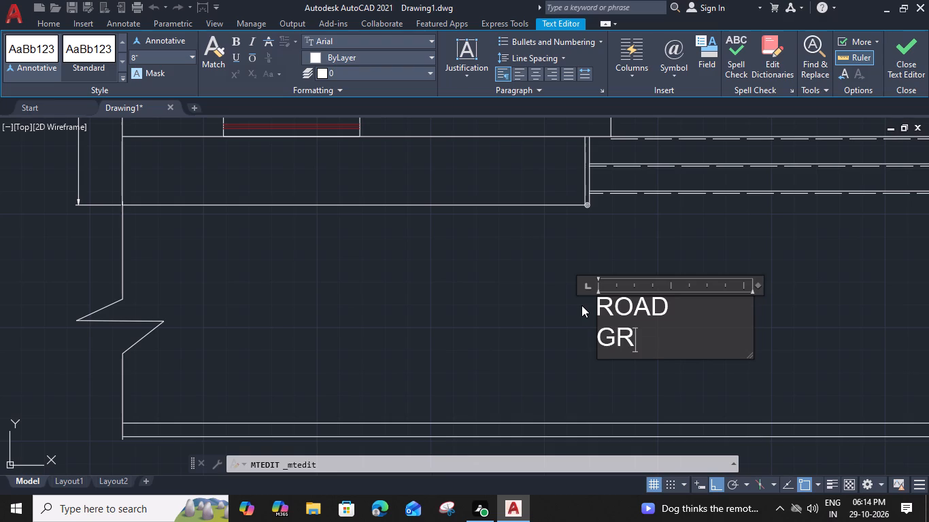
key(BackSpace)
key(BackSpace)
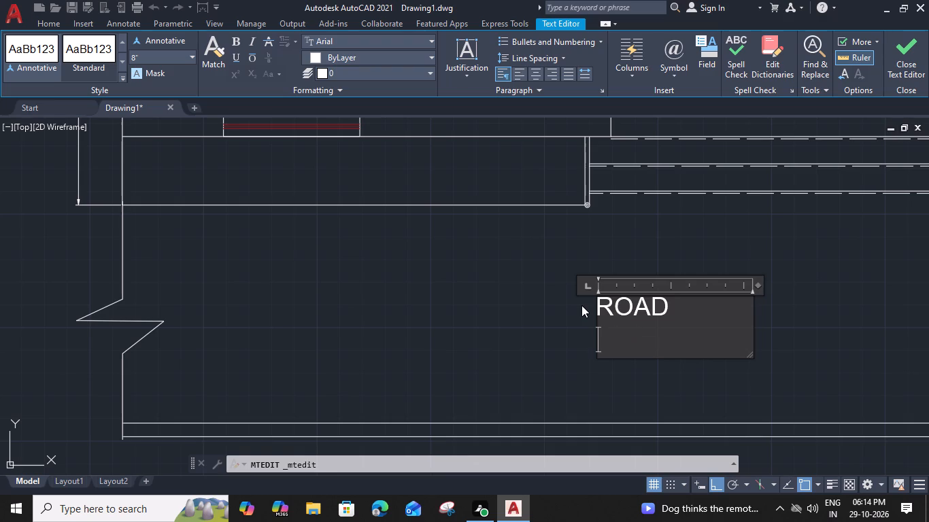
key(BackSpace)
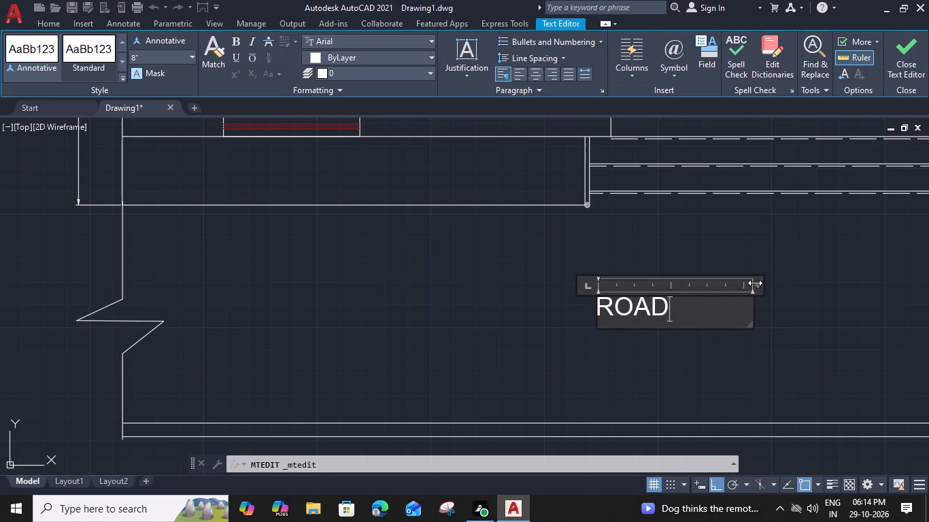
drag(760, 283, 680, 278)
click(678, 381)
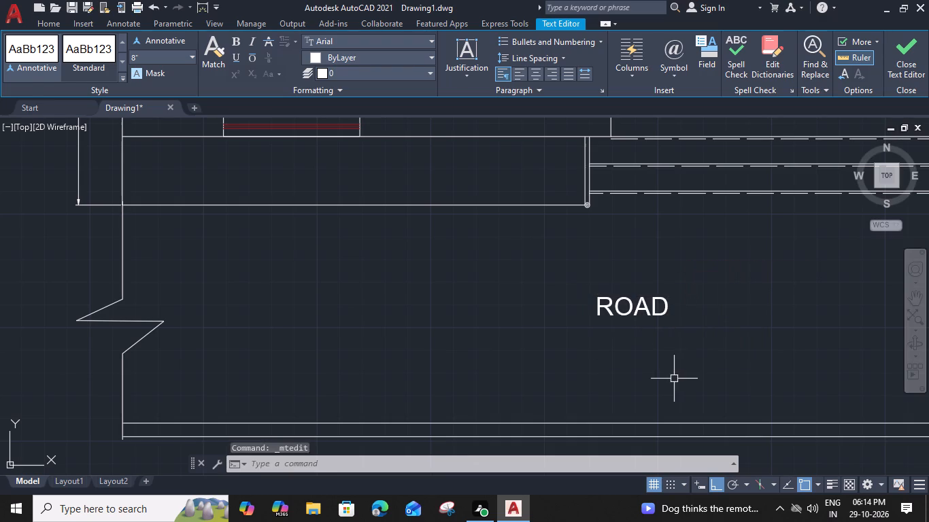
Copy the ROAD label straight down to just below the road strip.
scroll(652, 359, down, 2)
middle_drag(652, 381, 584, 349)
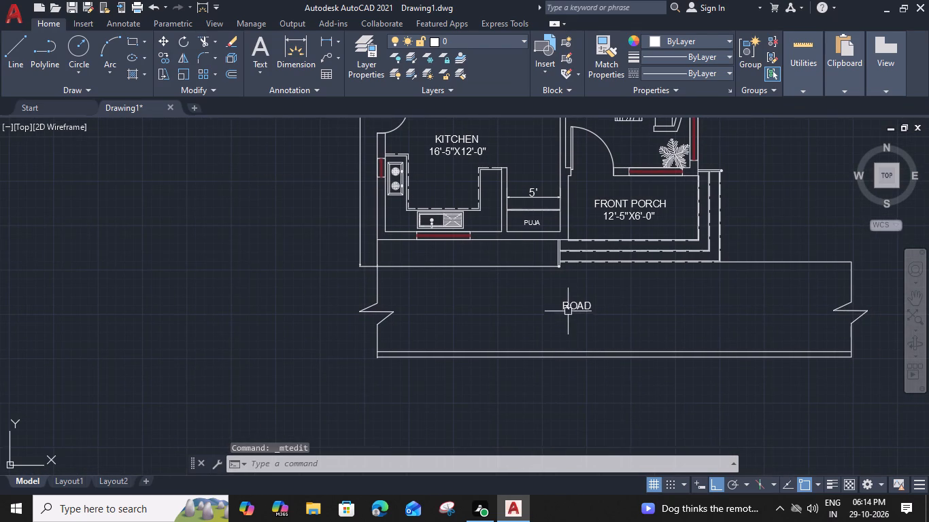
click(569, 306)
key(c)
text(O)
key(space)
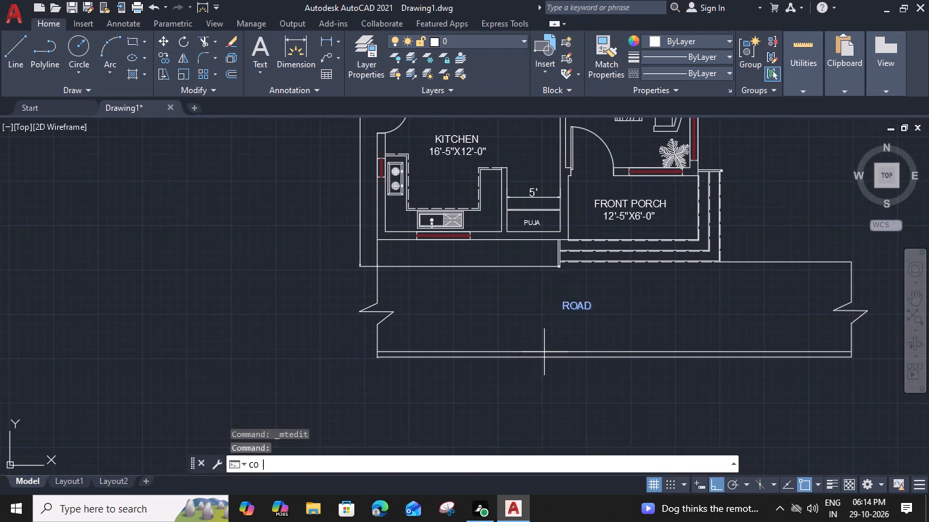
drag(563, 312, 561, 321)
click(548, 388)
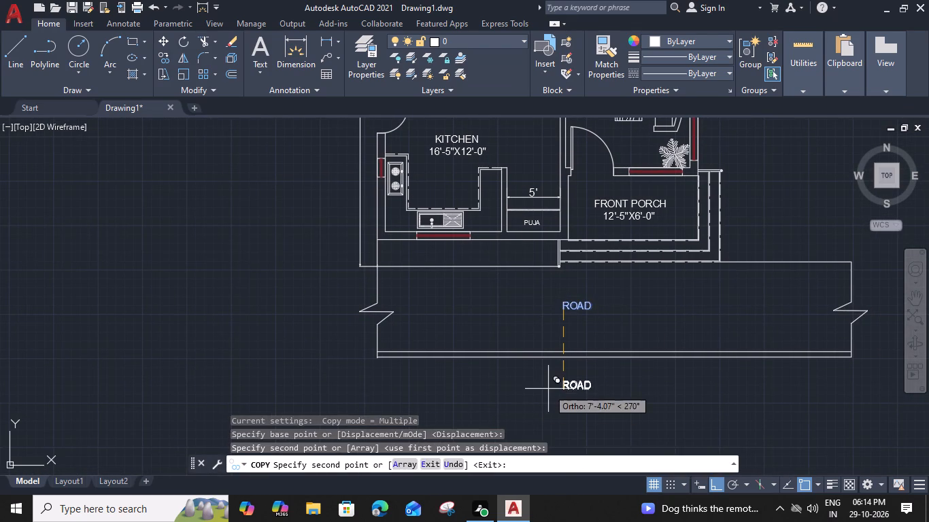
key(Escape)
Change the copied label below the road to GROUND FLOOR PLAN with a 1' text height and a frame fitting the text.
middle_drag(583, 387, 586, 364)
double_click(579, 360)
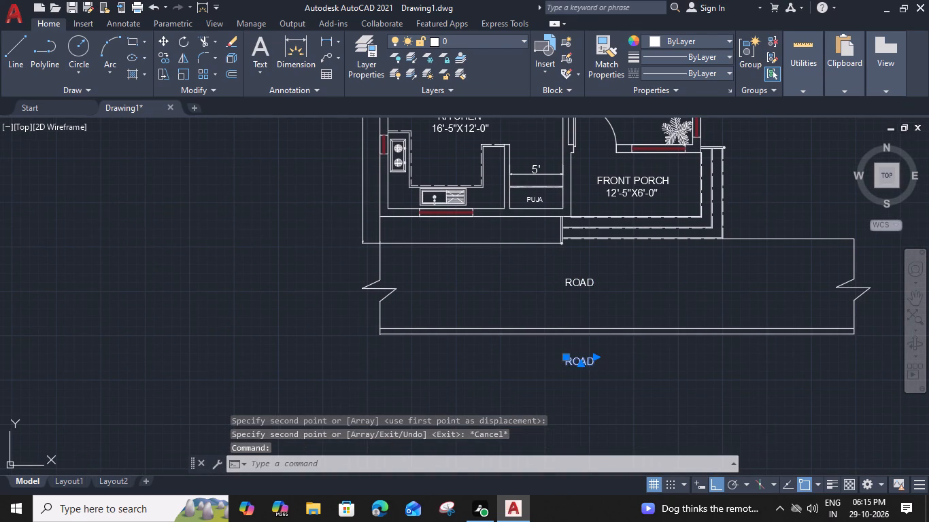
scroll(586, 357, up, 1)
drag(601, 362, 857, 366)
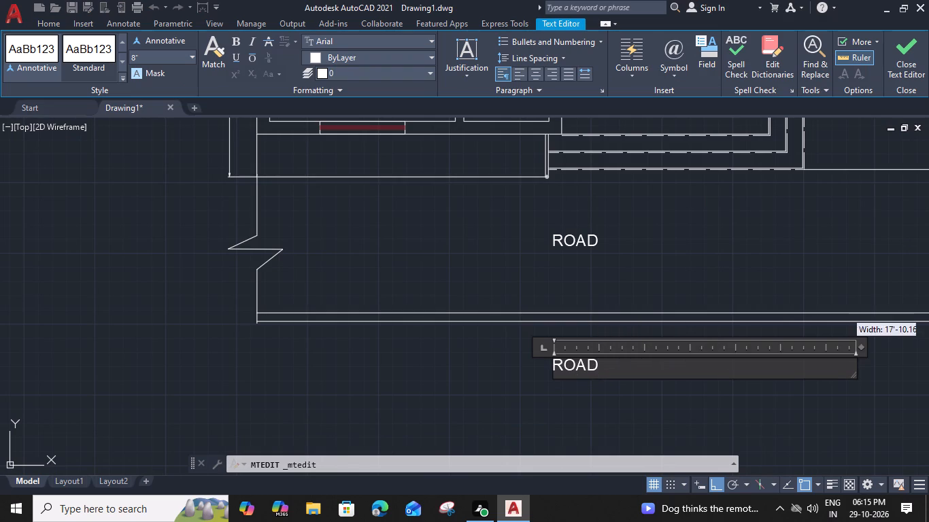
drag(646, 368, 462, 364)
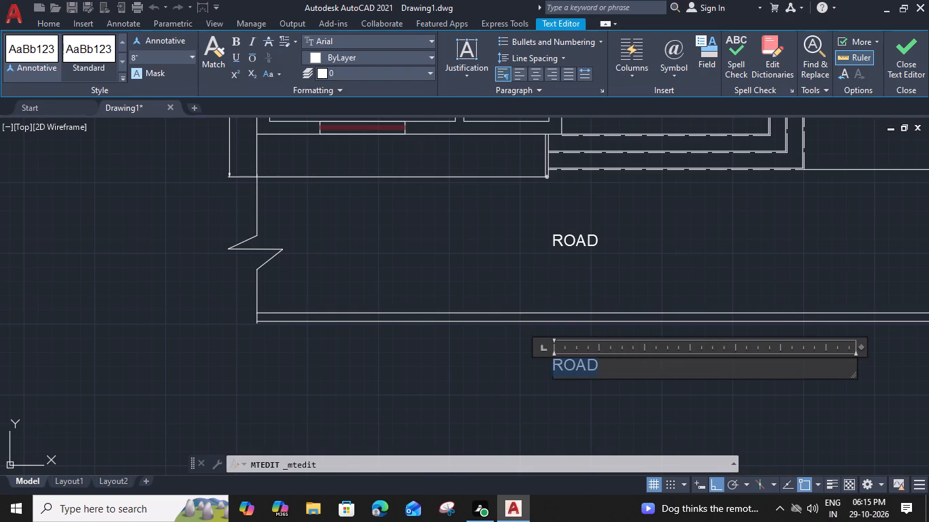
click(141, 56)
key(1)
key(apostrophe)
key(Return)
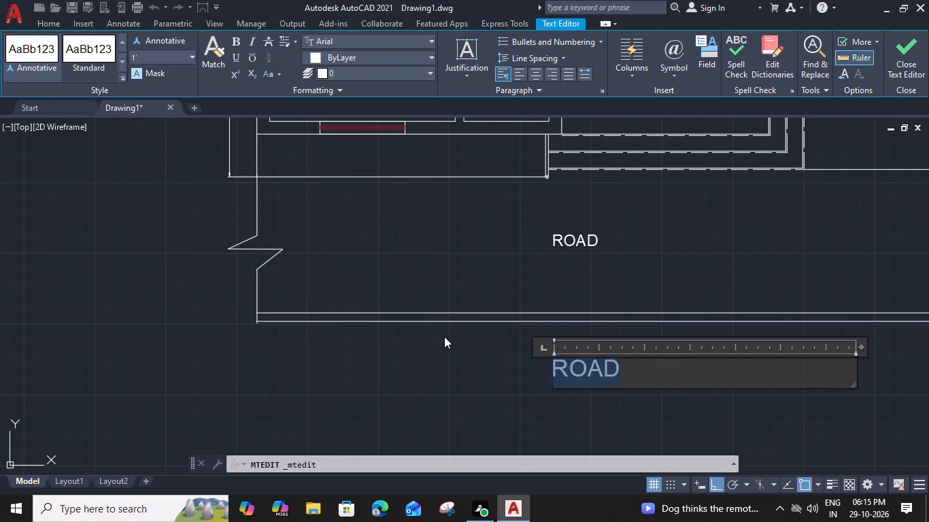
text(GROUND)
key(space)
text(FLOOR PLAN)
key(space)
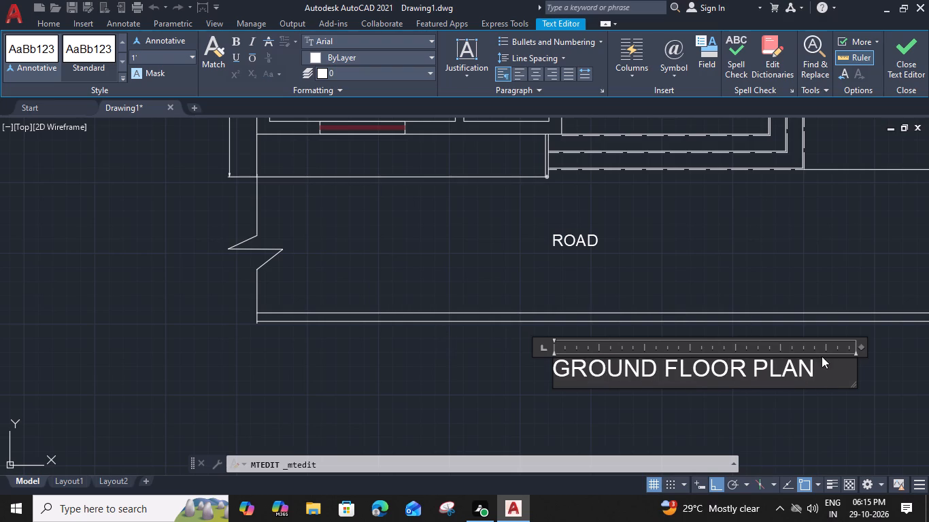
drag(863, 347, 828, 350)
click(855, 406)
Copy the GROUND FLOOR PLAN title horizontally to a clear spot beyond its right end.
scroll(851, 403, down, 2)
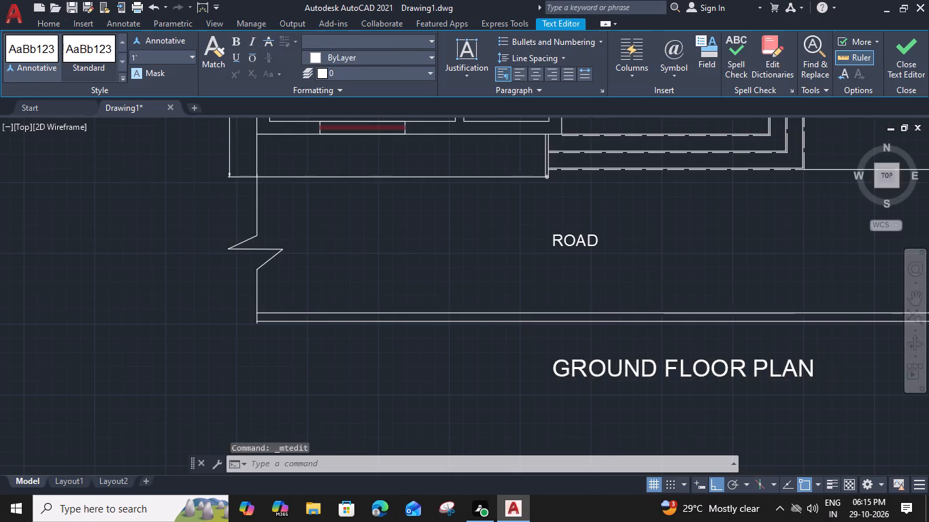
middle_drag(834, 398, 590, 339)
click(572, 326)
text(CO)
key(space)
click(501, 332)
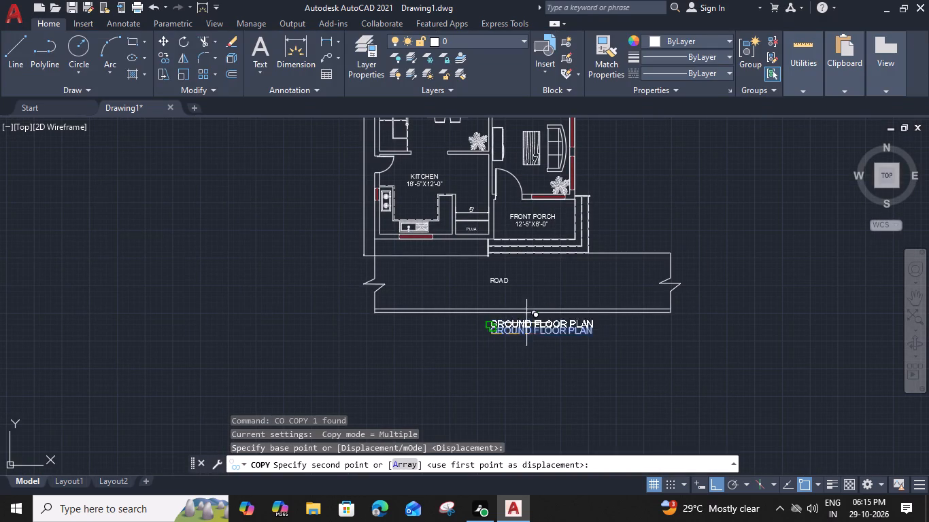
click(644, 328)
key(Escape)
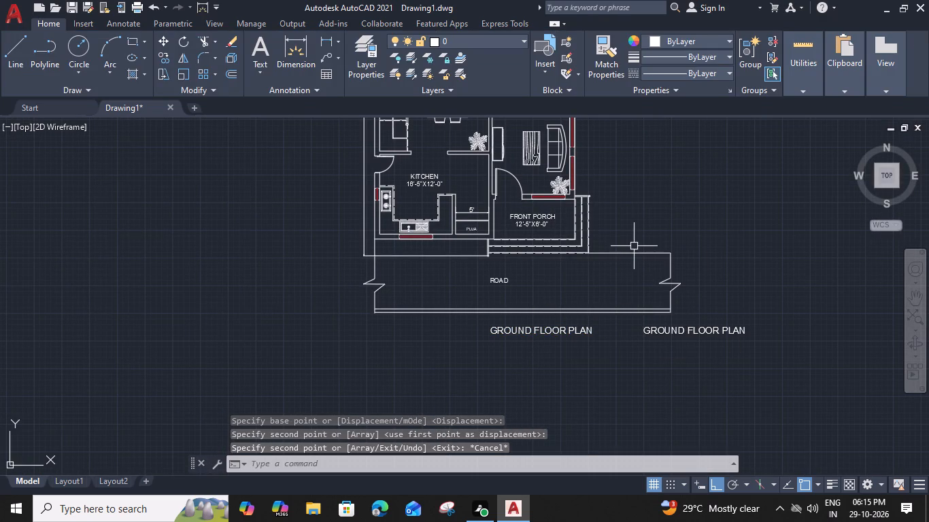
Move the road's right break line horizontally inward, to just beyond the front porch steps.
click(673, 264)
key(m)
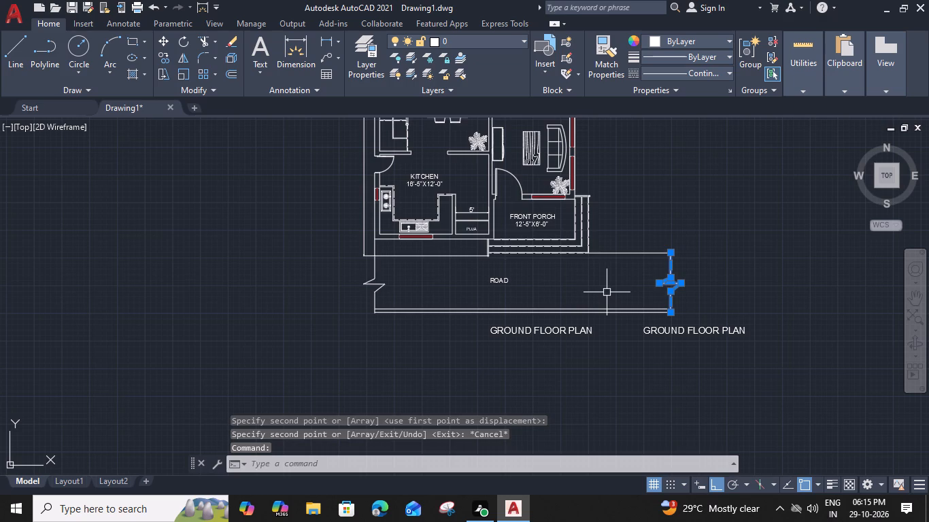
key(space)
scroll(673, 311, up, 2)
click(667, 316)
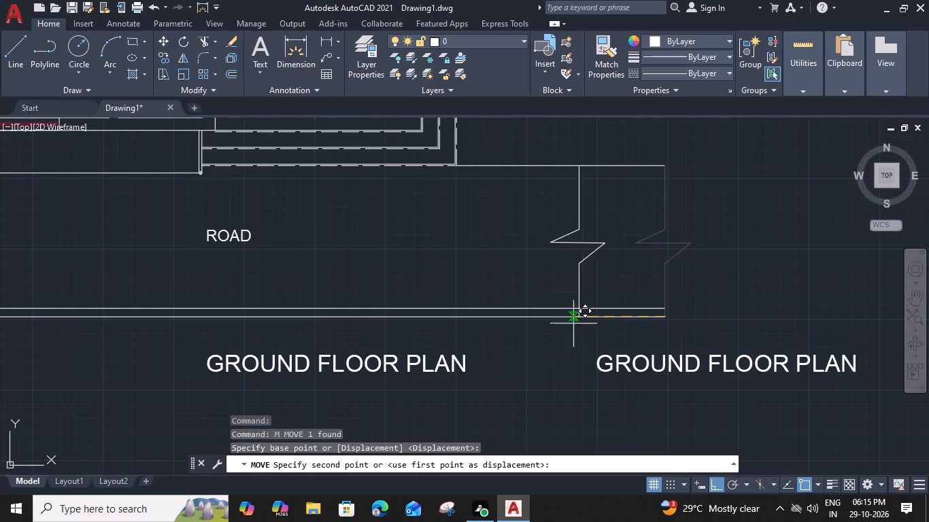
click(480, 319)
Trim the three horizontal road lines extending beyond the moved right break line.
text(TR)
key(space)
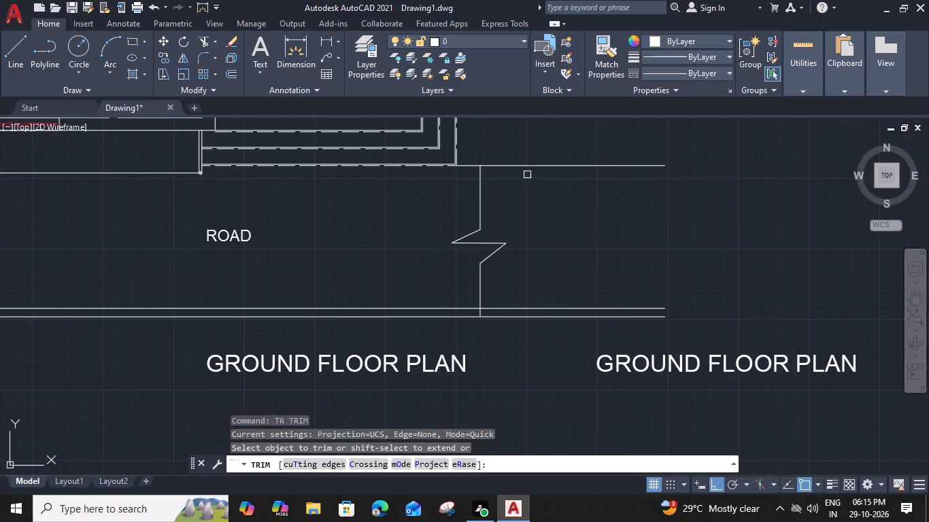
click(541, 152)
click(544, 348)
key(Escape)
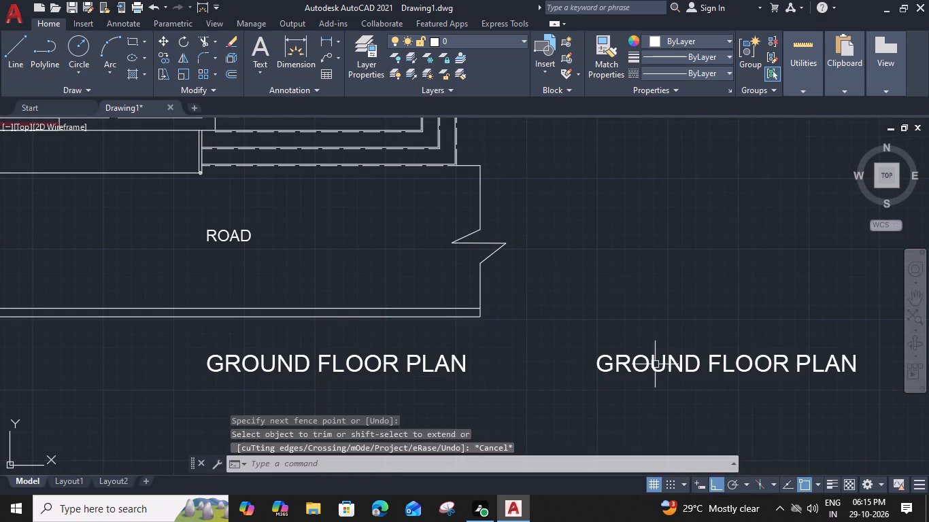
Move the right-hand GROUND FLOOR PLAN title about 5'-7" left, close to the original title.
click(589, 370)
click(598, 326)
click(623, 358)
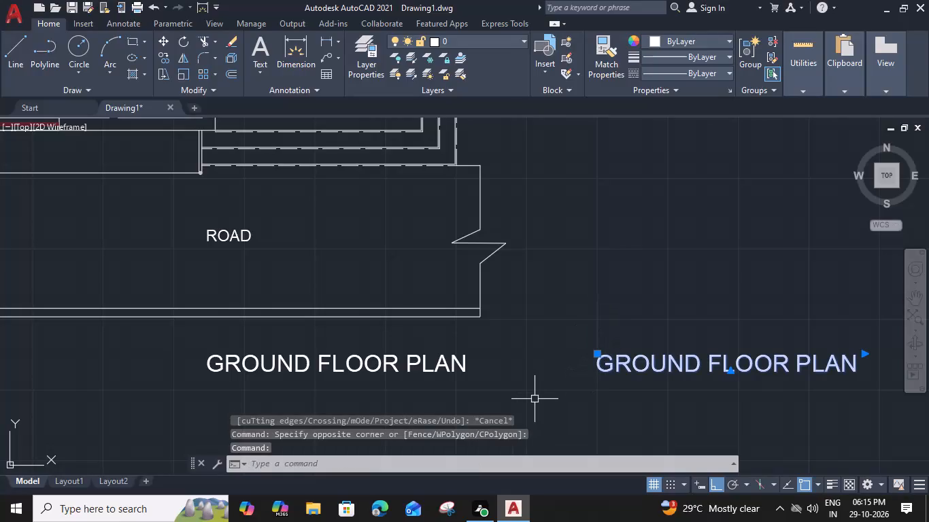
key(m)
key(space)
drag(597, 373, 582, 377)
click(503, 380)
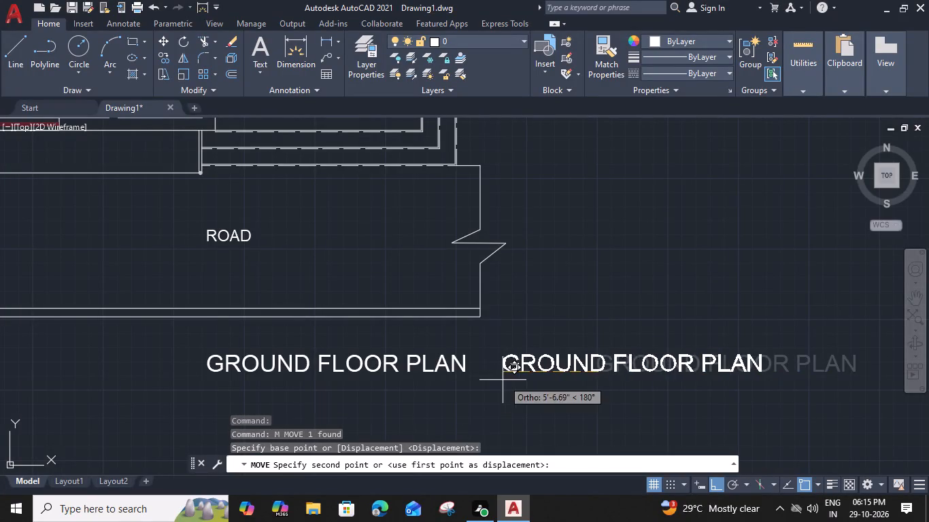
Move the original GROUND FLOOR PLAN title straight up from below the road to above the house's top dimension.
click(445, 366)
key(m)
key(space)
middle_drag(372, 370, 374, 370)
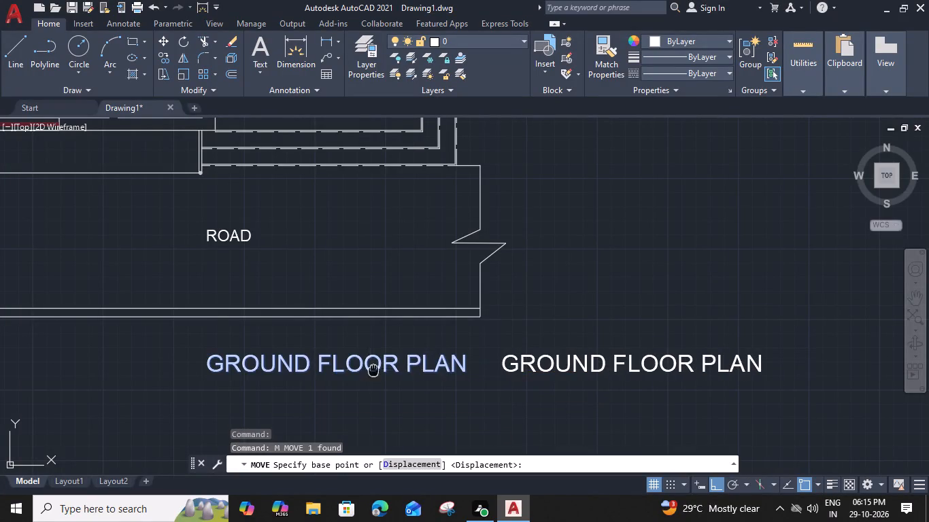
middle_drag(374, 370, 596, 362)
click(430, 345)
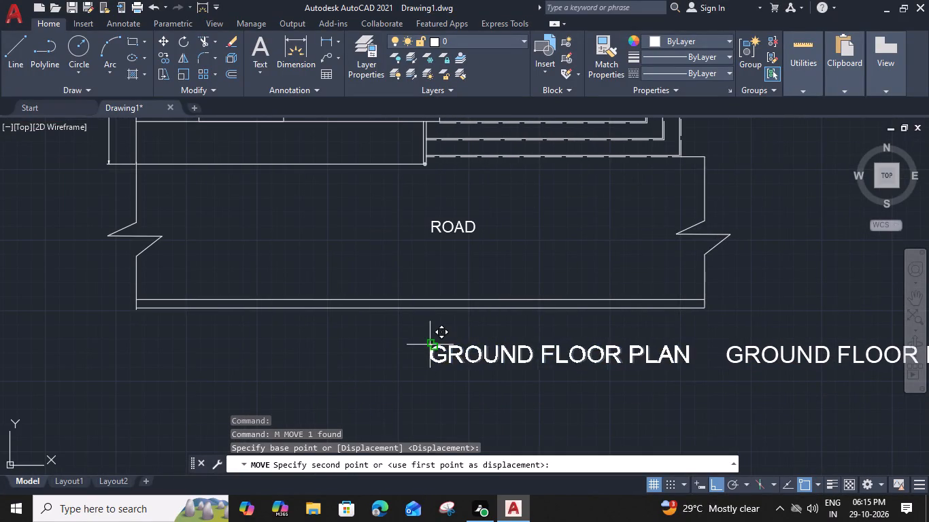
scroll(430, 345, down, 3)
middle_drag(435, 190, 483, 368)
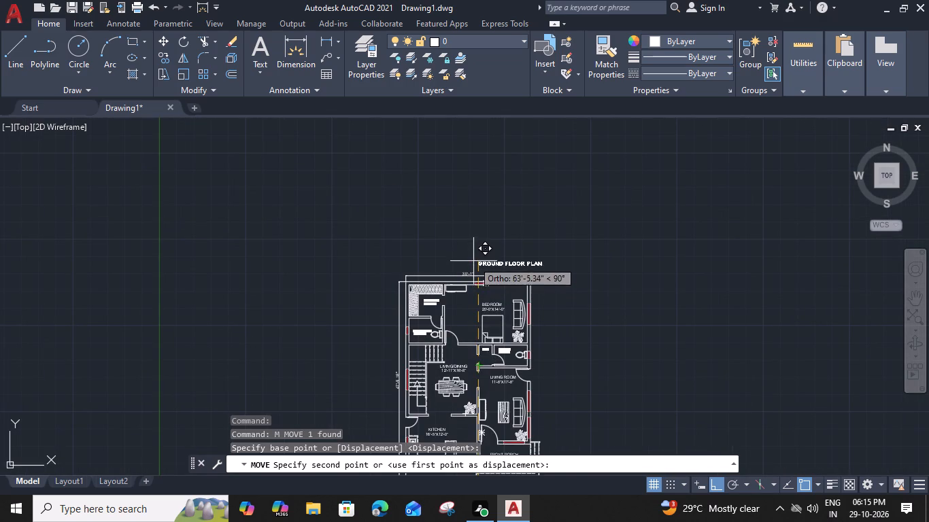
click(474, 256)
Move the GROUND FLOOR PLAN title above the house horizontally left, roughly centring it over the 30'-1" dimension.
click(479, 257)
text(M)
key(space)
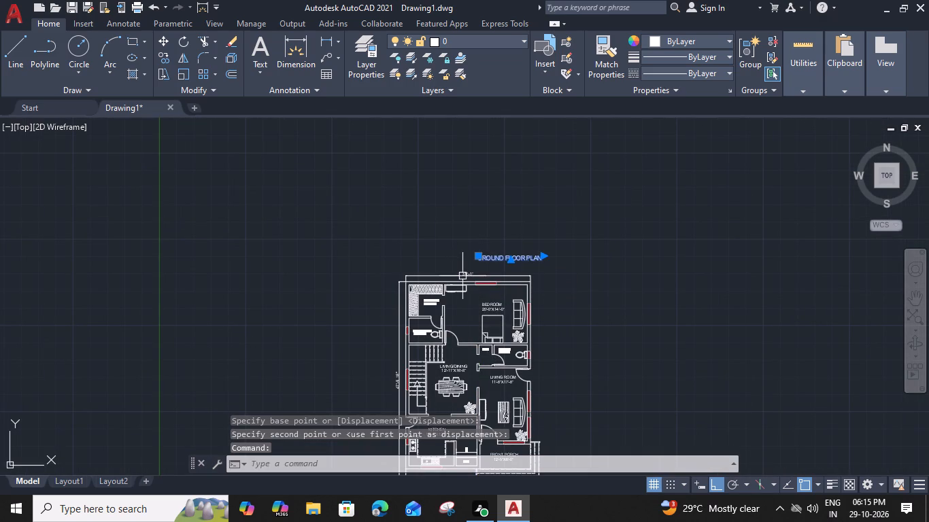
scroll(481, 257, up, 2)
click(477, 260)
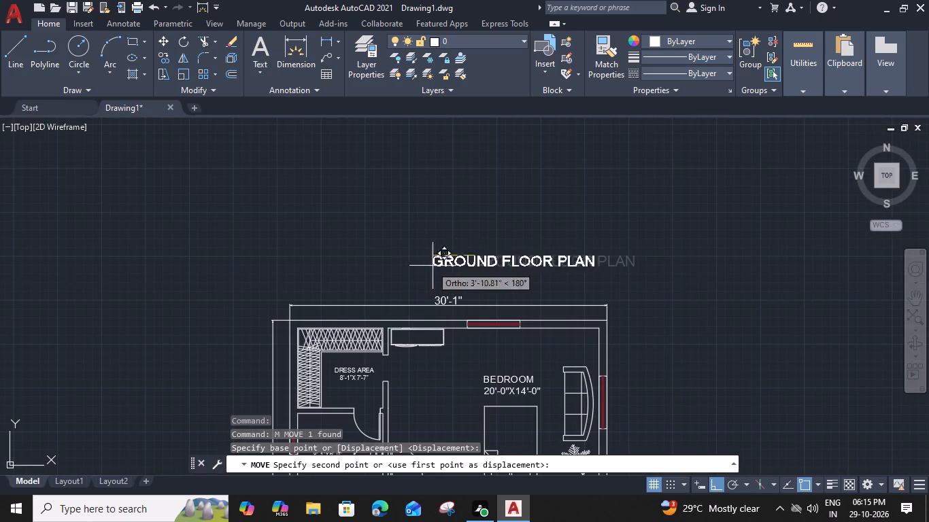
click(370, 277)
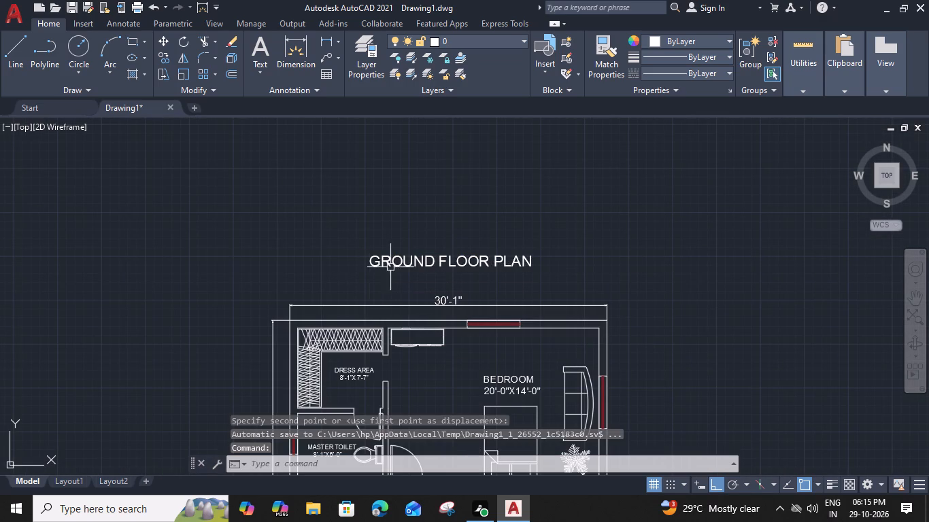
Move the GROUND FLOOR PLAN title slightly down, closer to the 30'-1" dimension above the house.
click(407, 257)
key(m)
key(space)
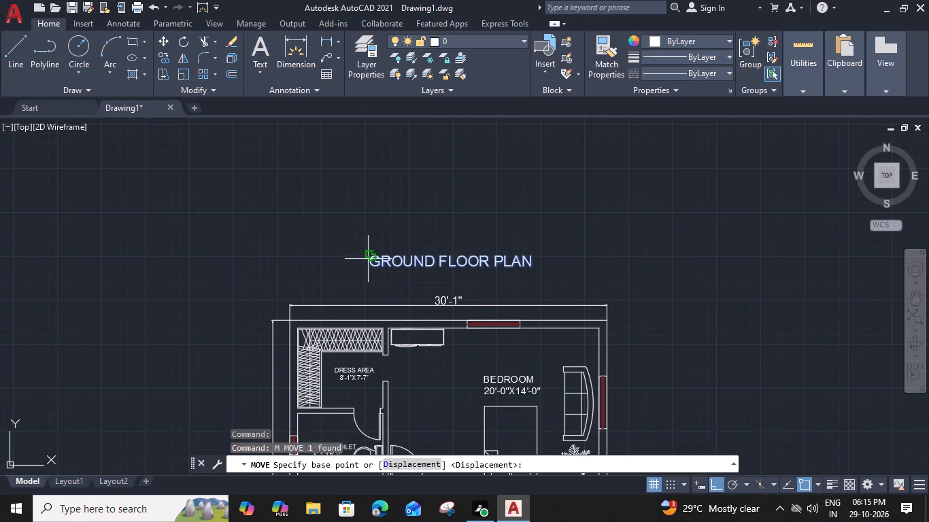
click(368, 259)
click(369, 267)
Move the remaining GROUND FLOOR PLAN copy beside the road horizontally left so it sits beneath the road strip.
scroll(463, 297, down, 1)
middle_drag(476, 378, 476, 385)
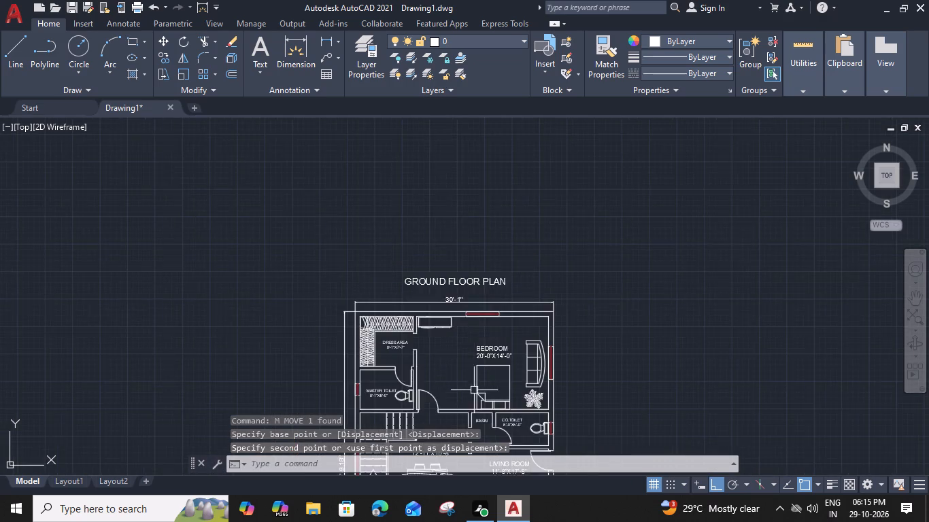
middle_drag(476, 385, 474, 166)
middle_drag(547, 368, 547, 220)
click(582, 345)
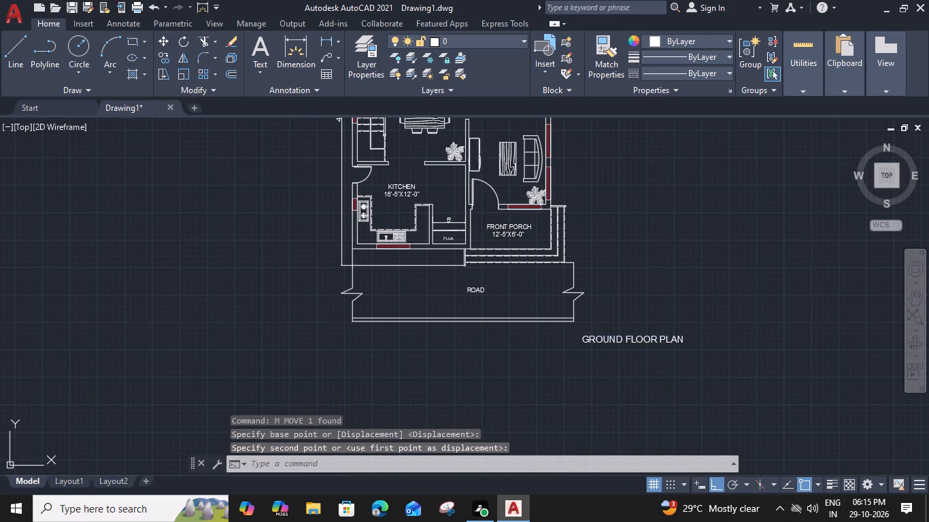
key(m)
key(space)
scroll(579, 338, up, 2)
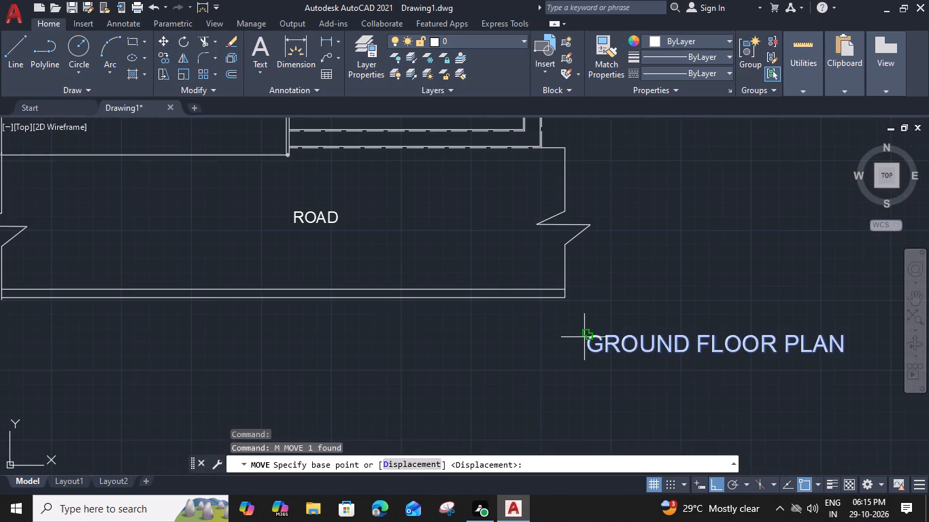
drag(585, 337, 561, 343)
click(312, 345)
Replace the wording of the title copy below the road with NOURTH FACE and narrow its text box.
double_click(415, 340)
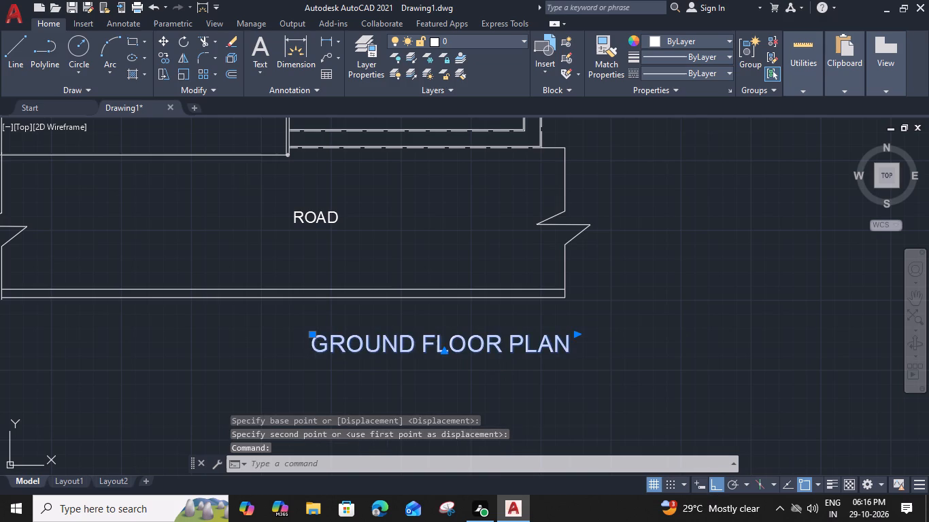
drag(569, 341, 242, 352)
text(NOURTH FACE)
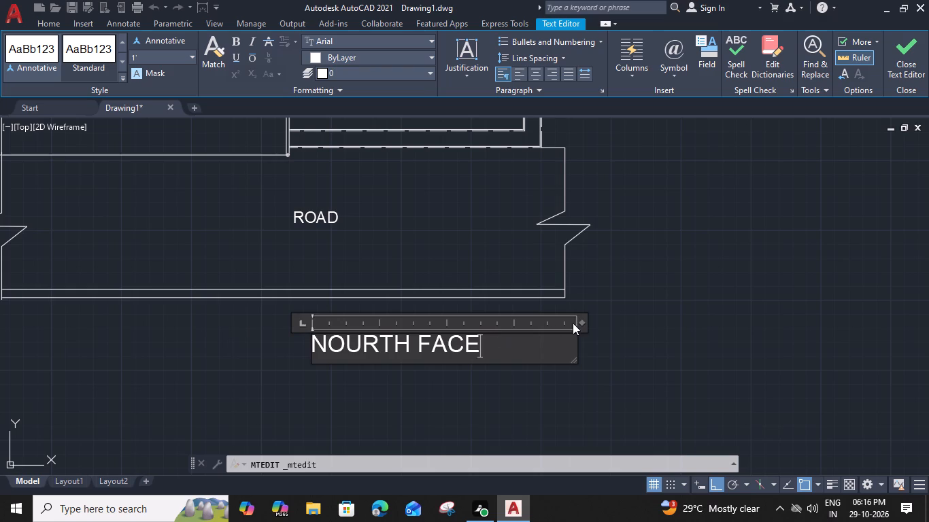
drag(585, 322, 509, 316)
Set the NOURTH FACE text height to 8" and shrink its text box to about 7' wide.
drag(484, 337, 274, 328)
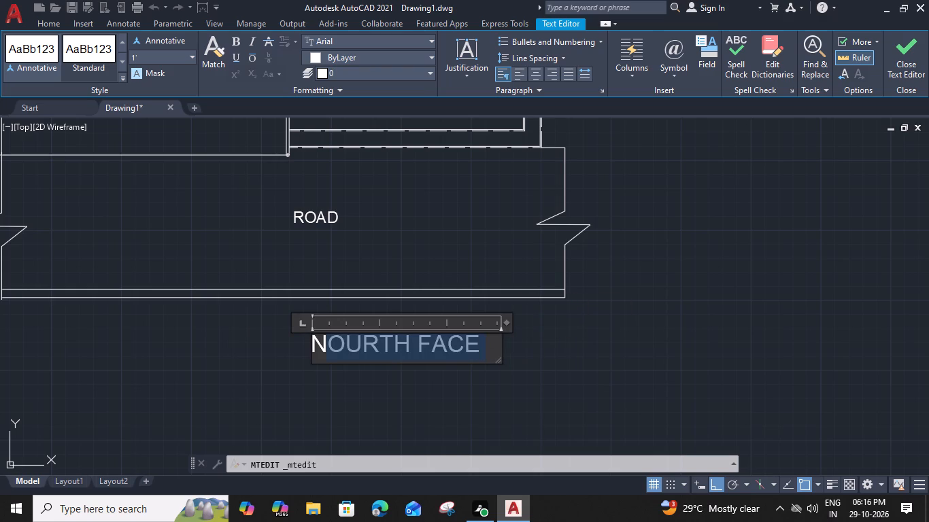
drag(274, 328, 260, 306)
click(162, 54)
key(8)
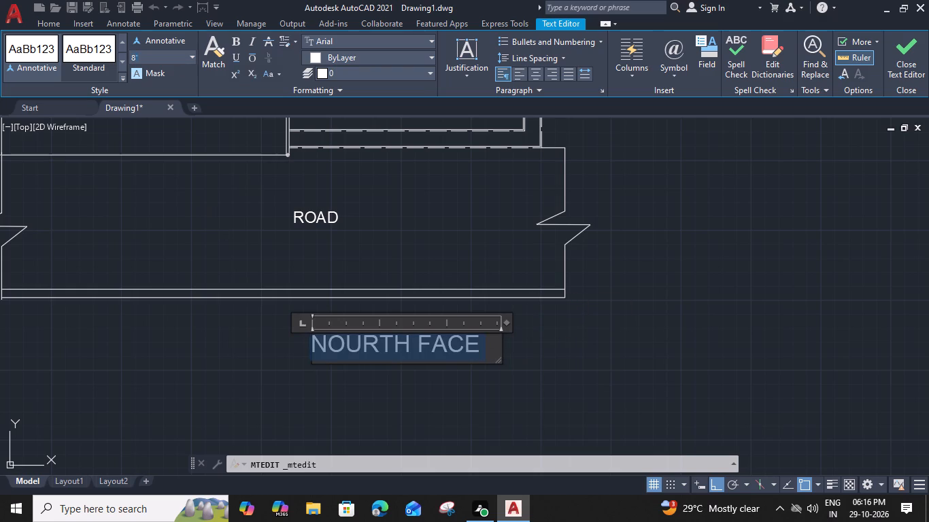
key(shift+quotedbl)
key(Return)
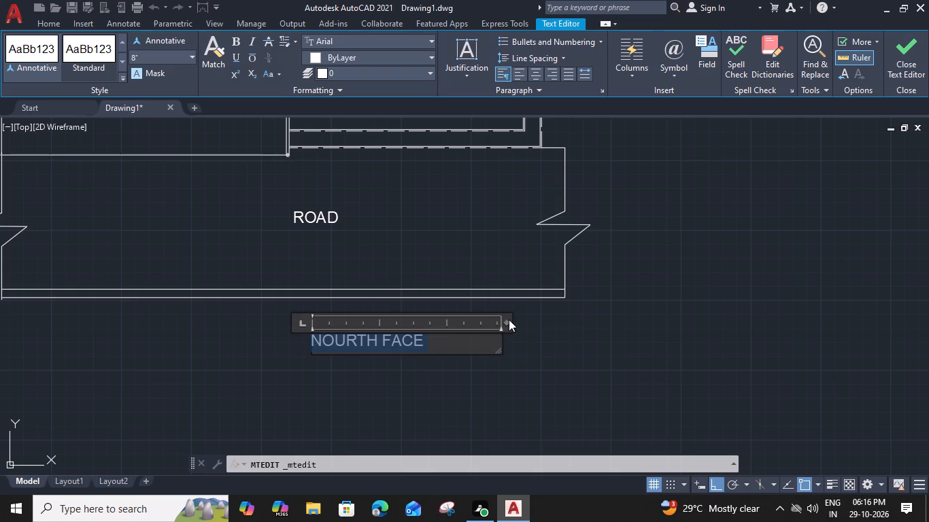
click(509, 319)
drag(509, 324, 440, 332)
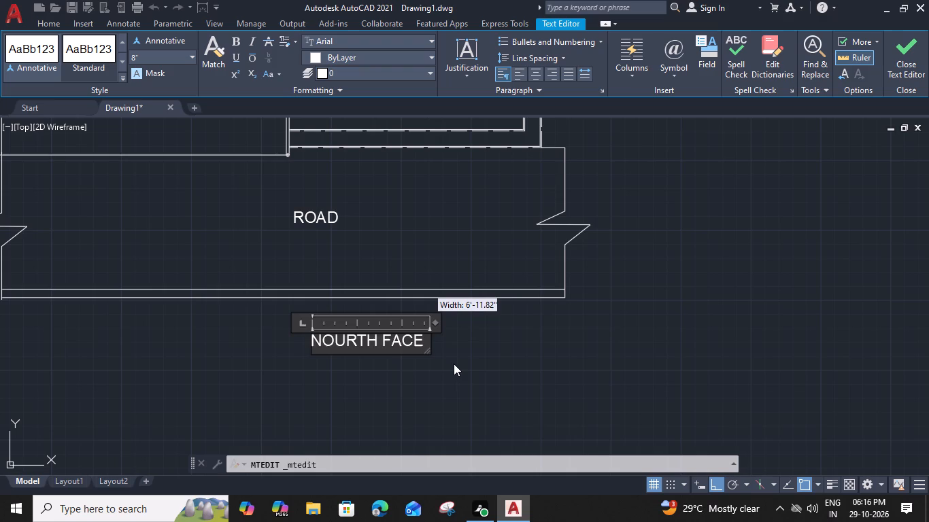
click(453, 359)
Draw a small upward-pointing three-sided polygon, inscribed in a circle, centred just below the NOURTH FACE label.
middle_drag(455, 356, 575, 309)
text(PO)
key(l)
key(space)
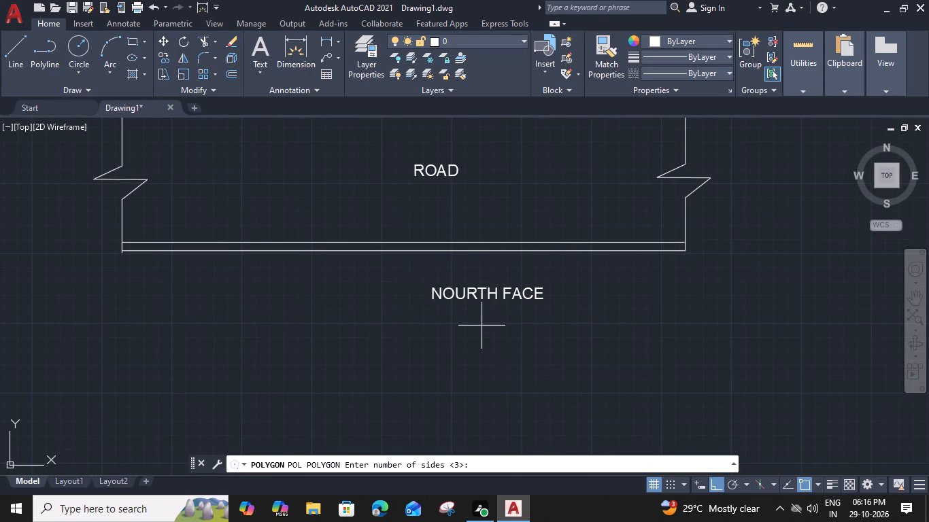
click(484, 321)
key(space)
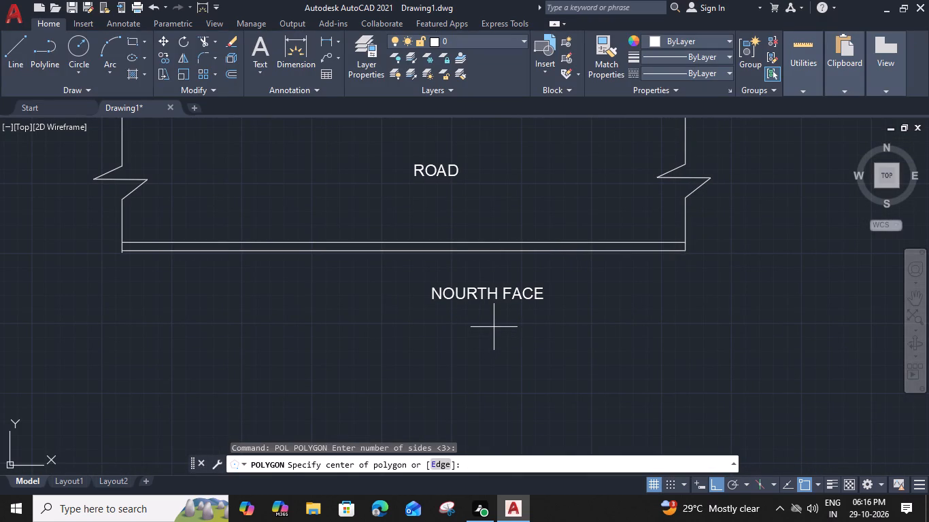
click(490, 319)
key(space)
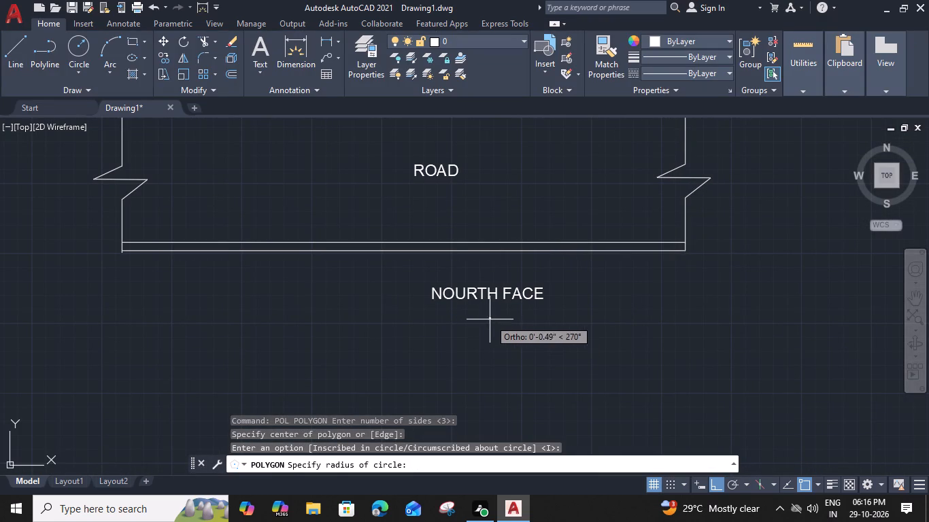
scroll(490, 315, up, 2)
click(486, 298)
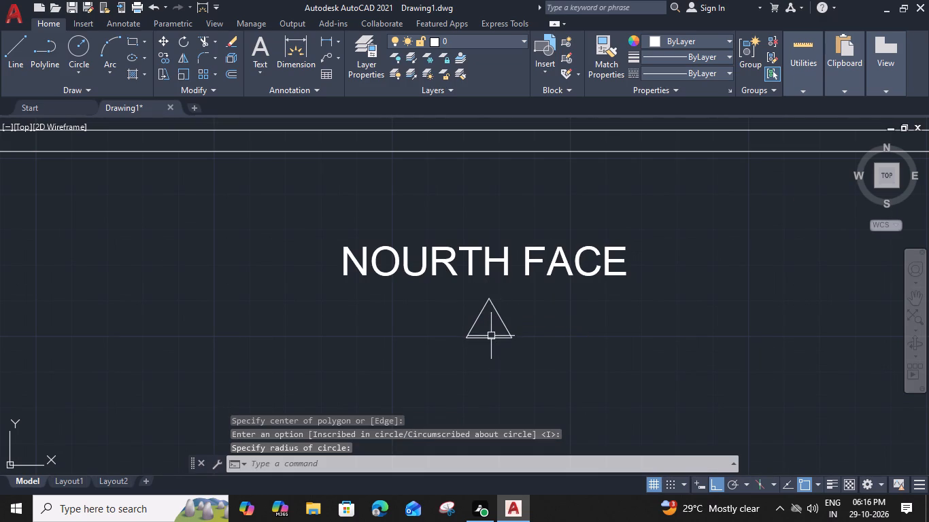
Move the triangle straight down slightly, away from the NOURTH FACE label.
click(491, 336)
text(M)
key(space)
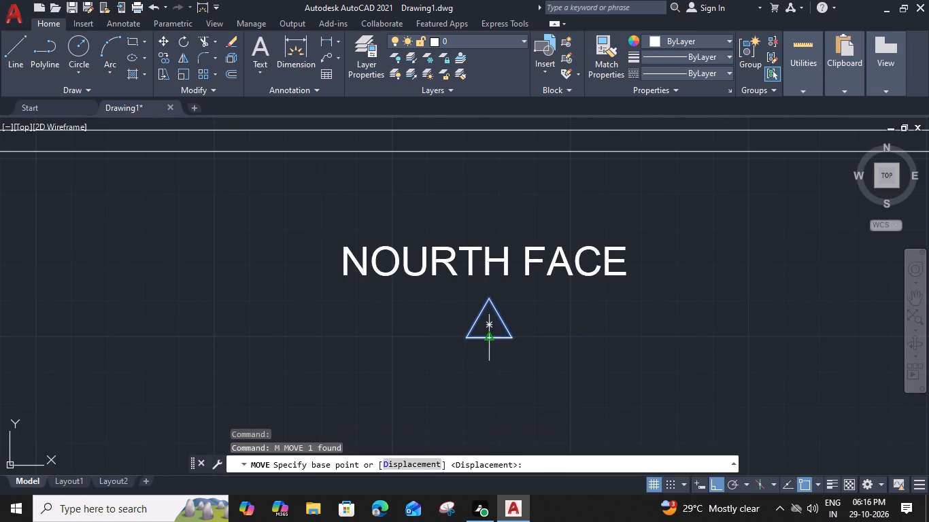
click(490, 338)
click(490, 365)
Stretch the triangle below NOURTH FACE by raising its apex, widening both sloping sides and lowering its base.
click(489, 332)
click(489, 326)
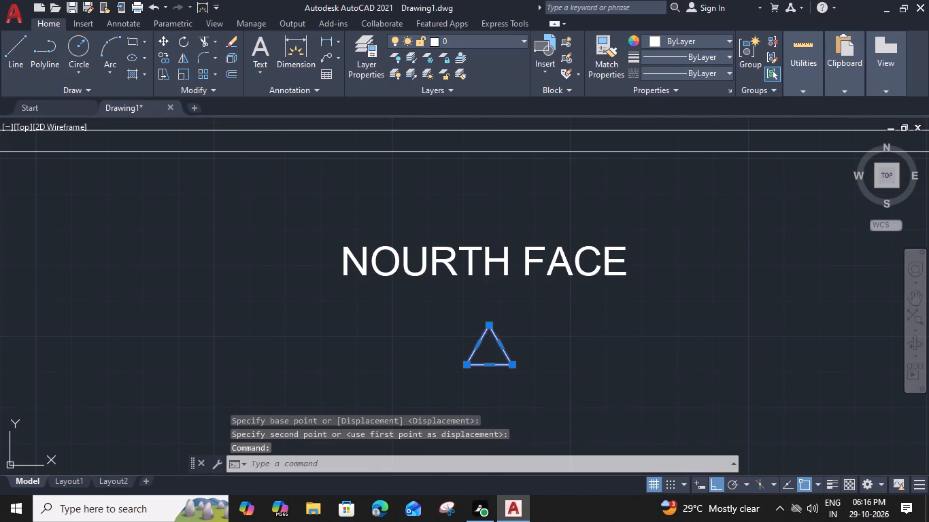
click(482, 307)
click(479, 336)
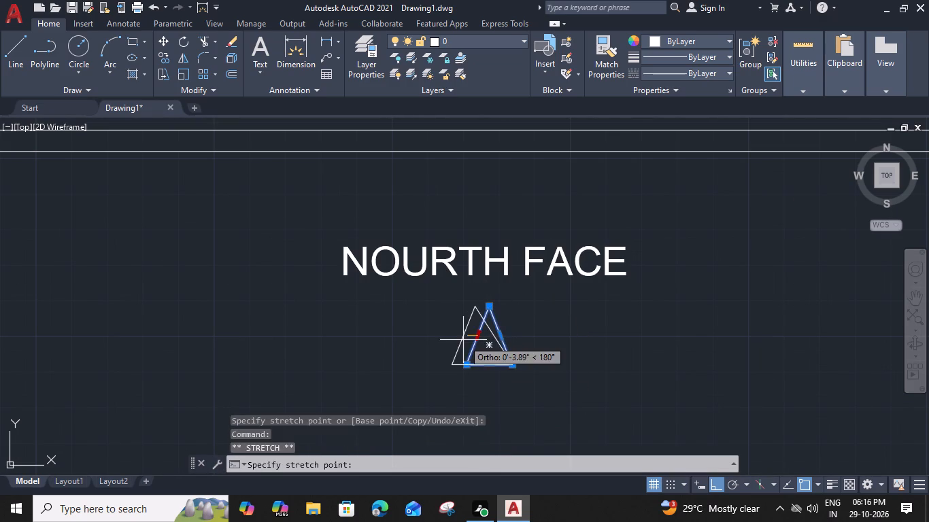
click(456, 340)
click(486, 336)
click(514, 336)
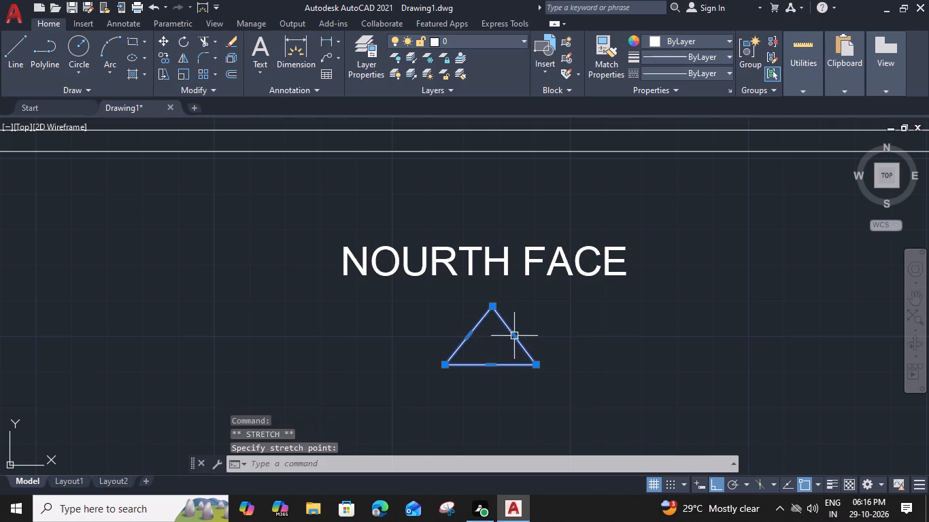
click(491, 366)
click(492, 387)
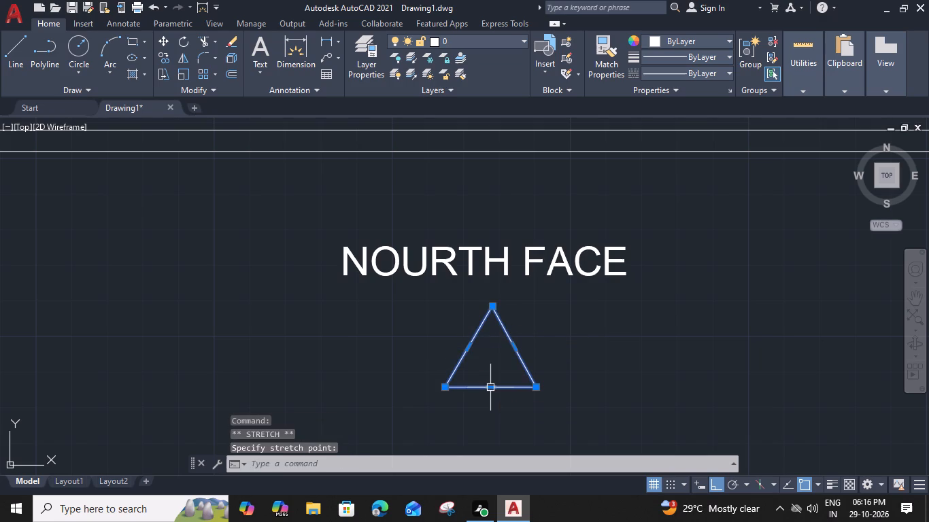
middle_drag(496, 363, 493, 309)
key(Escape)
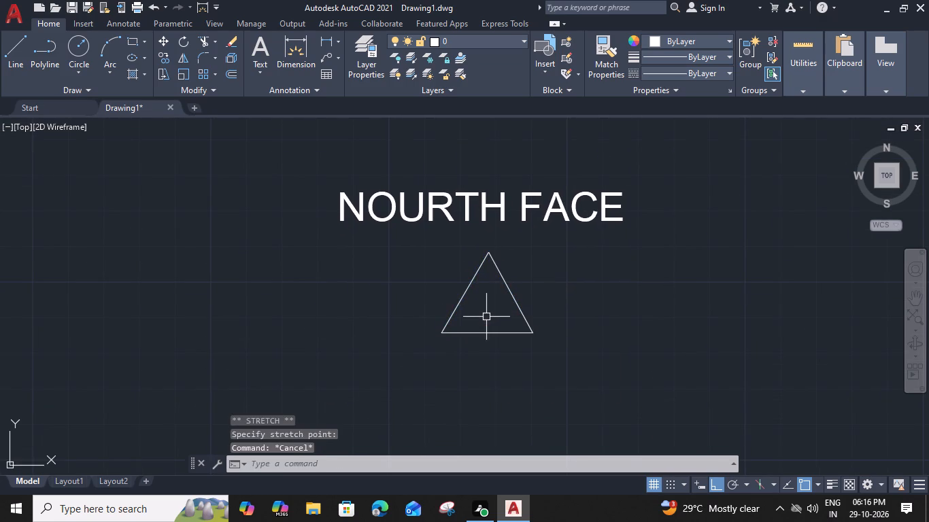
Fill the triangle below NOURTH FACE with a SOLID hatch.
text(H)
key(space)
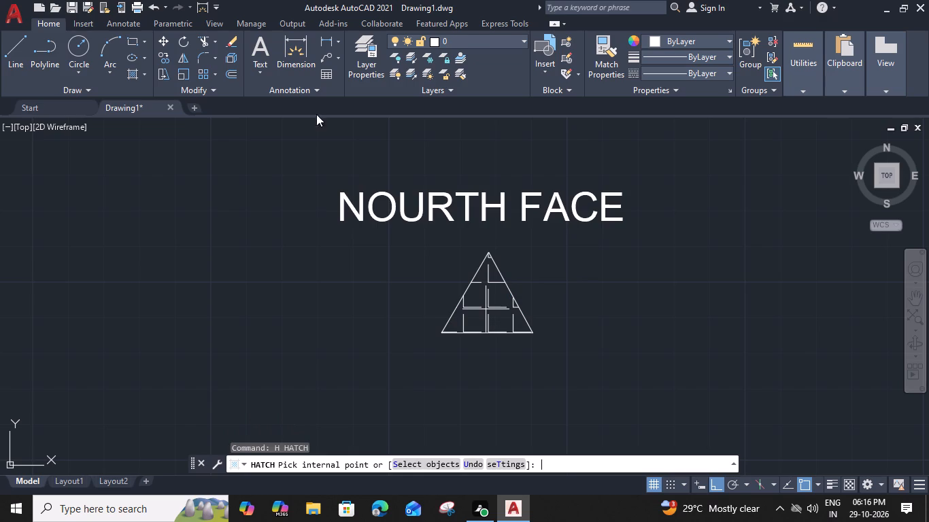
click(140, 39)
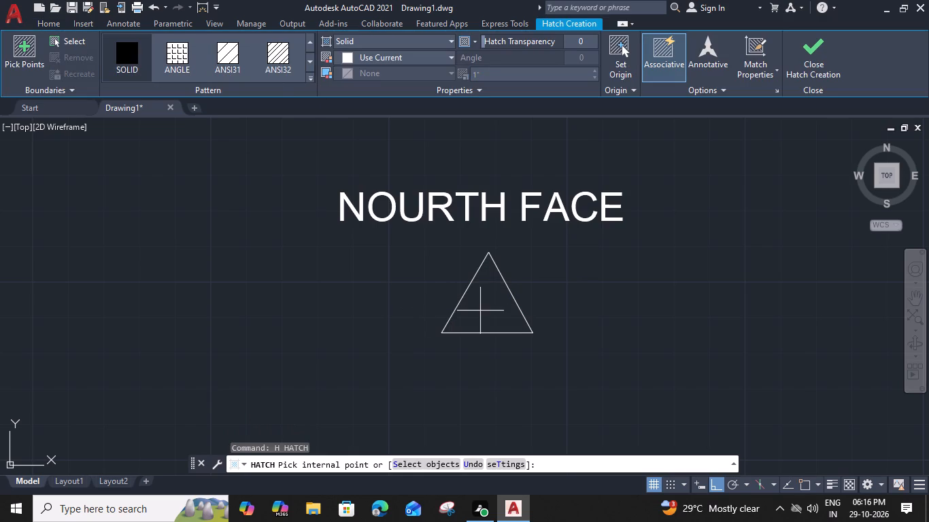
click(482, 311)
Add the staircase direction arrowhead to the SOLID hatch and finish the hatch.
scroll(482, 310, down, 4)
middle_drag(381, 305, 740, 379)
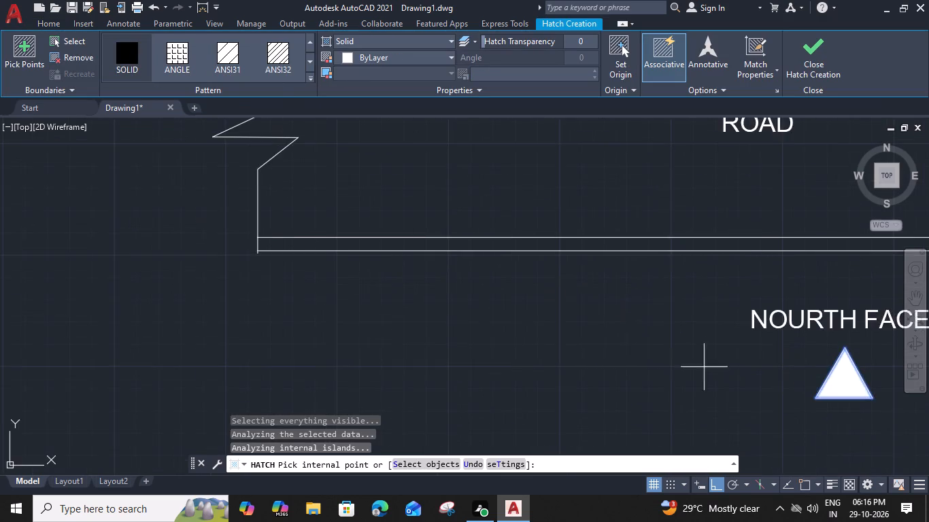
scroll(573, 239, down, 3)
middle_drag(550, 203, 512, 385)
scroll(472, 194, up, 4)
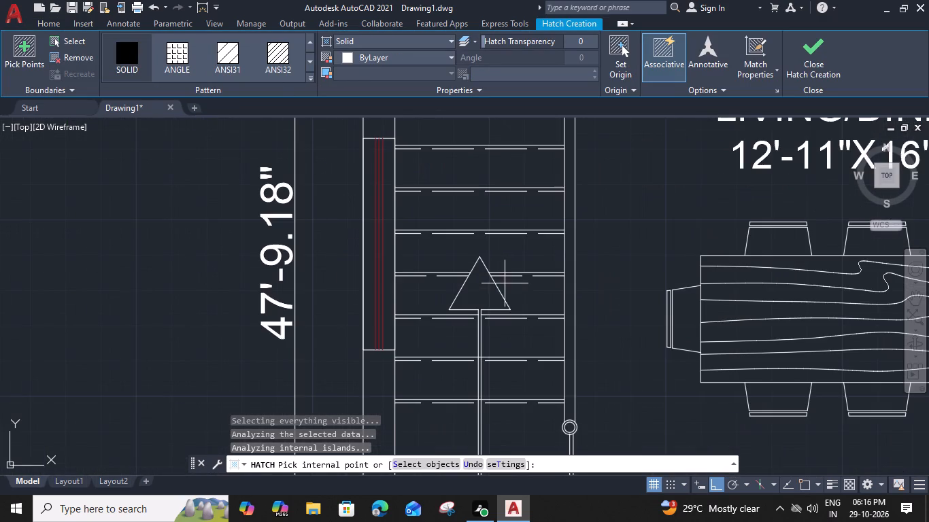
click(477, 287)
scroll(477, 287, down, 2)
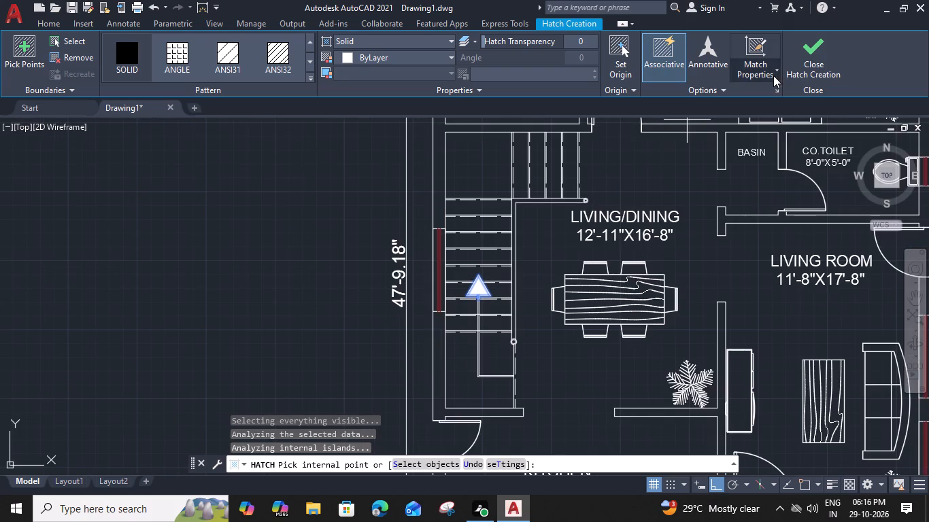
click(820, 45)
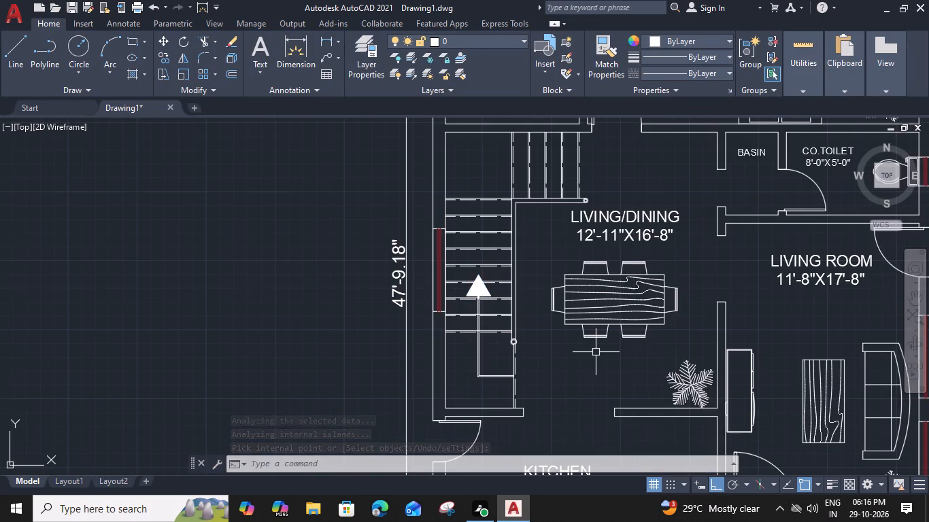
Hatch the wall beside the staircase and the connected walls between kitchen, dining and living room with ANSI31 at scale 1.
text(H)
key(space)
scroll(598, 352, down, 1)
middle_drag(602, 352, 603, 347)
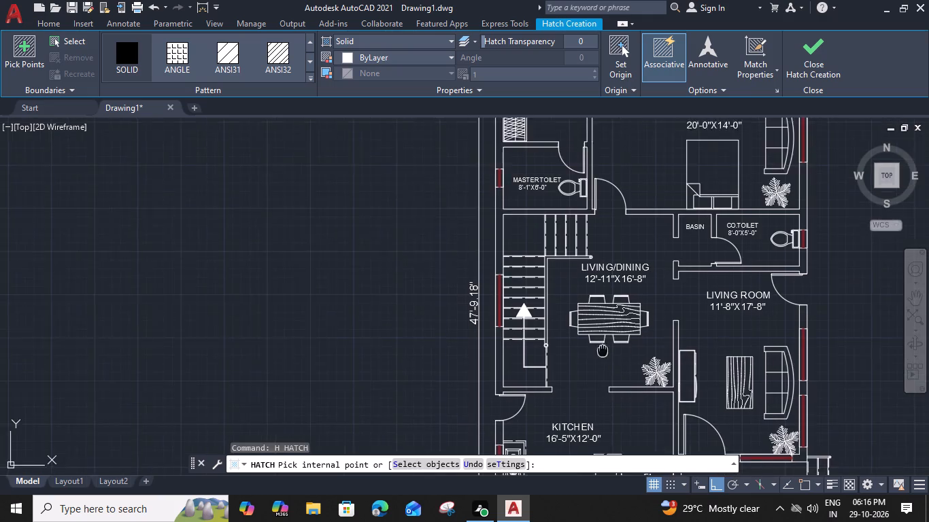
middle_drag(603, 347, 583, 308)
click(277, 50)
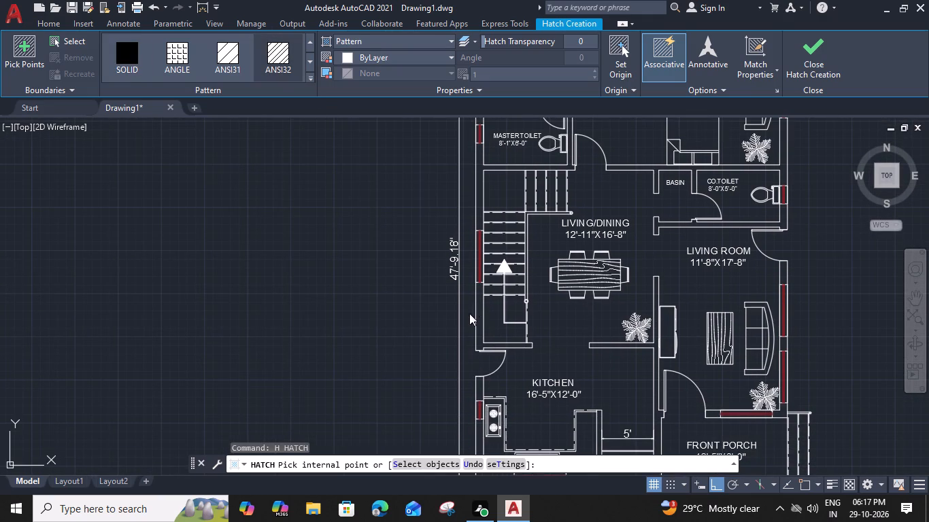
click(479, 331)
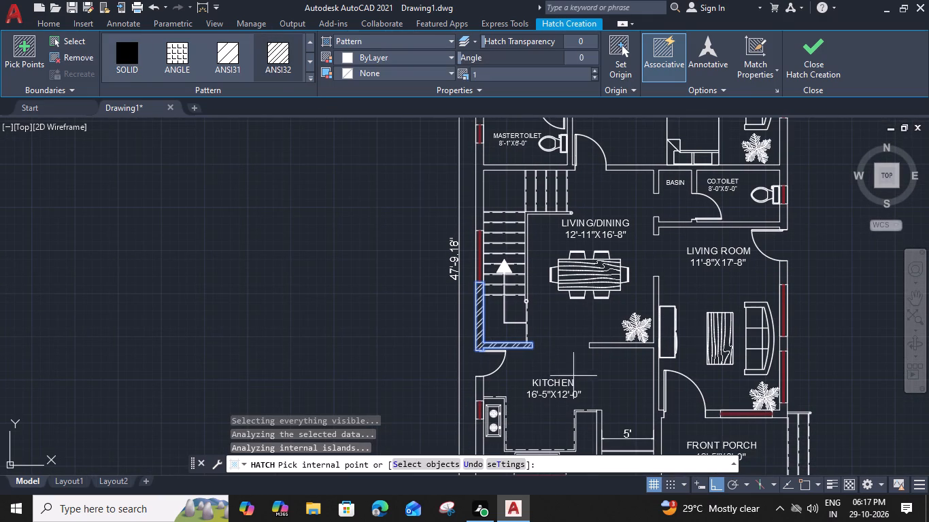
scroll(656, 345, up, 1)
click(655, 345)
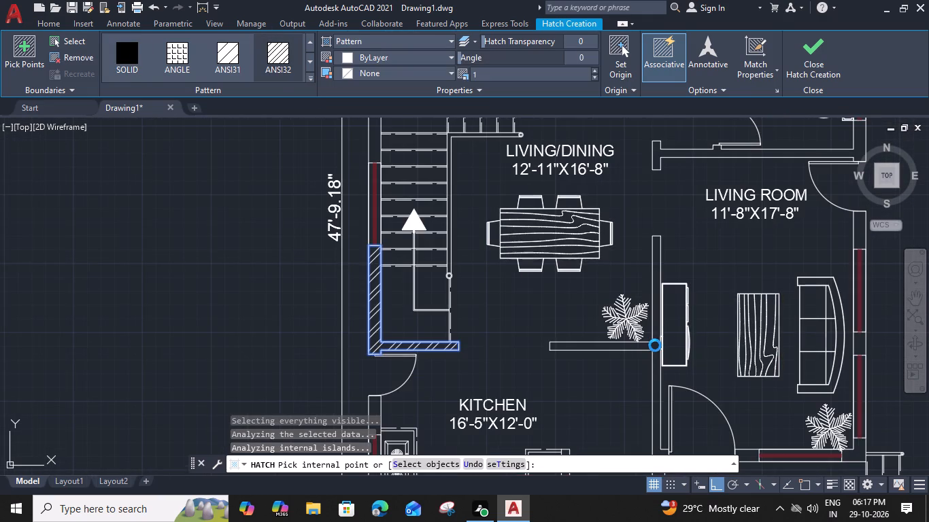
scroll(655, 345, down, 3)
scroll(705, 368, up, 4)
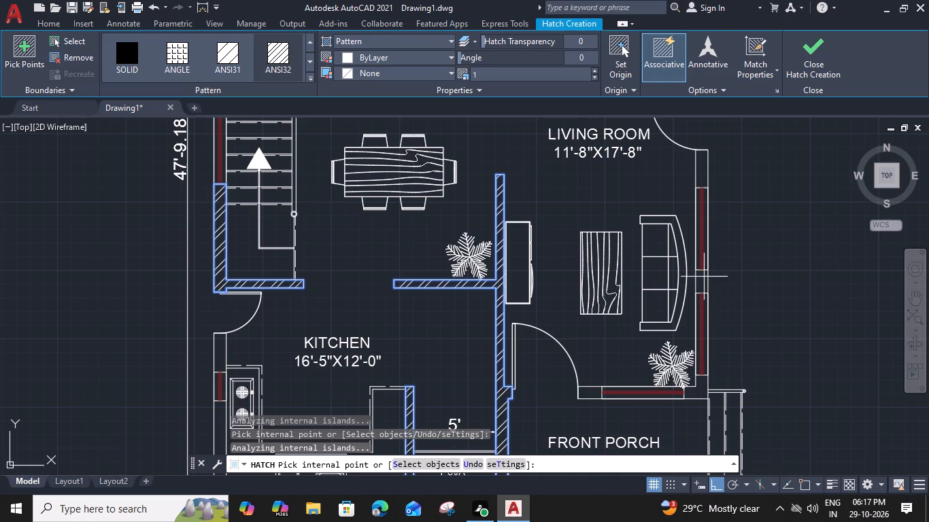
Add the living room's outer wall pieces around its side windows, porch corner and front window to the ANSI31 hatch.
click(703, 275)
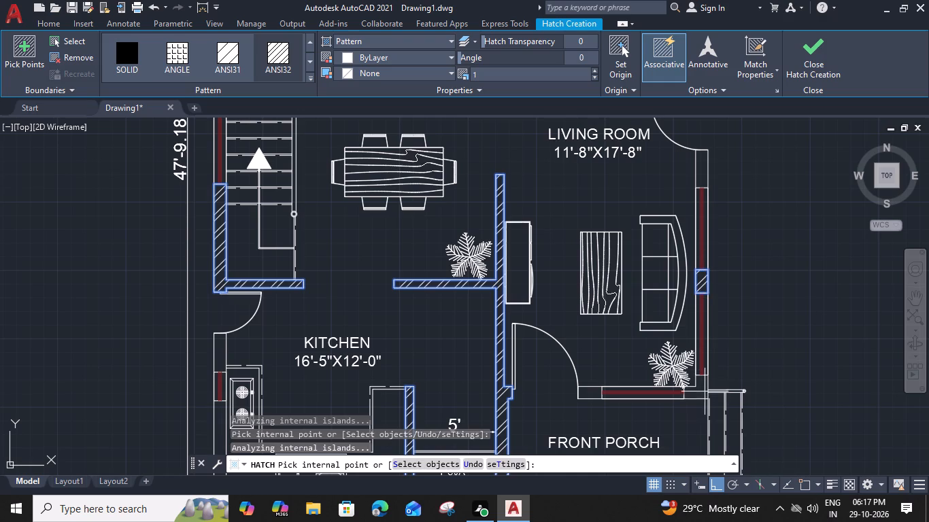
click(705, 391)
click(594, 396)
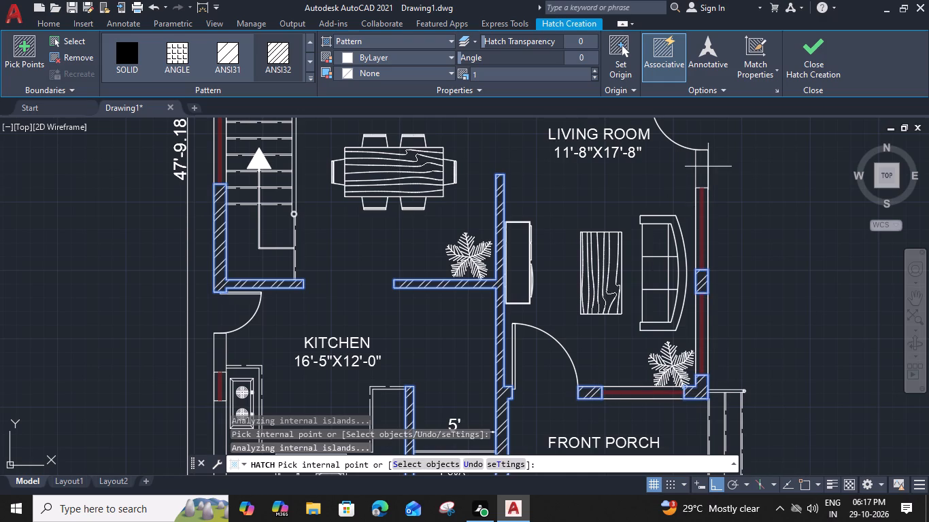
click(708, 167)
click(560, 258)
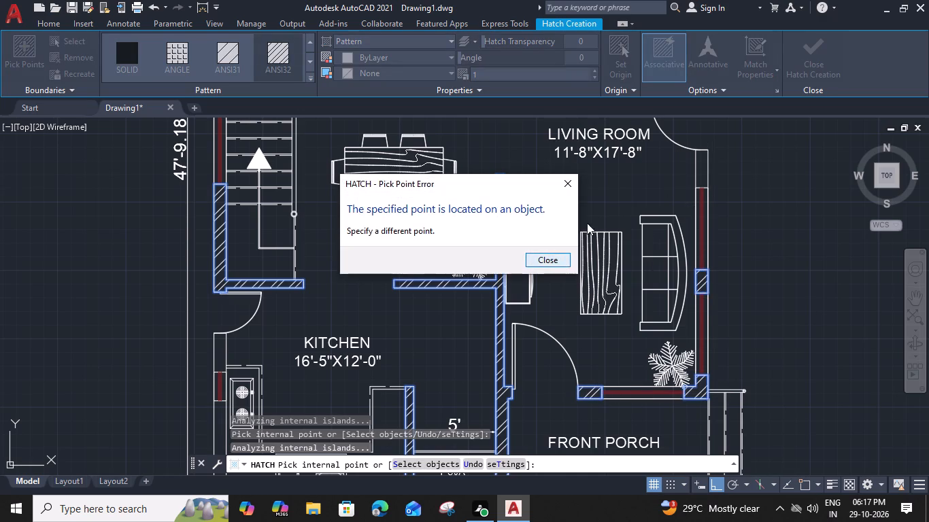
click(700, 172)
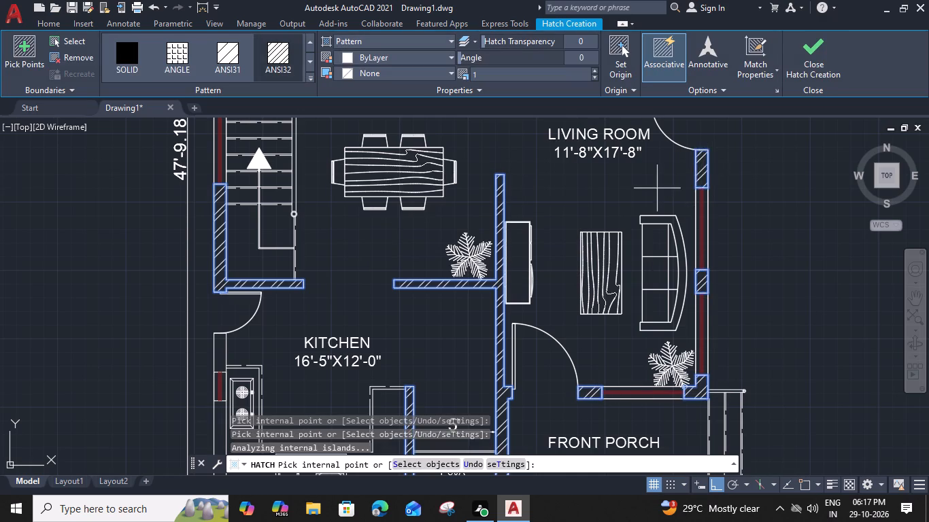
Add the kitchen's outer corner wall and the wall piece between its side door and window to the ANSI31 hatch.
scroll(650, 194, down, 2)
scroll(503, 313, up, 3)
click(463, 308)
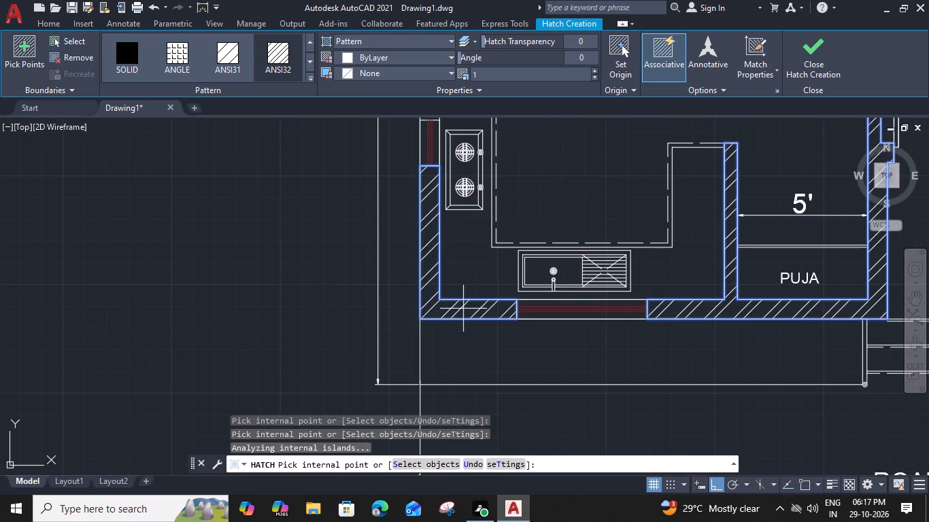
scroll(463, 303, down, 4)
click(442, 174)
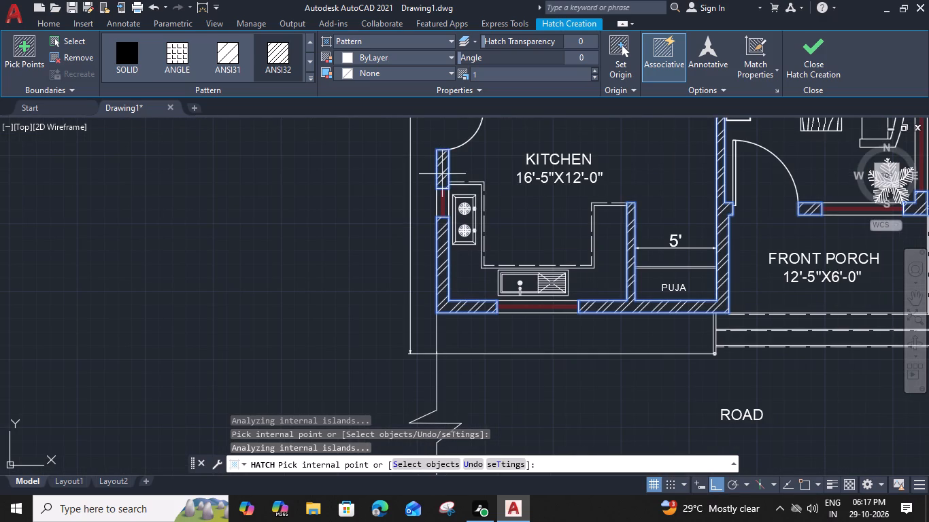
Add the wall between the common toilet and living room and the walls around the basin to the ANSI31 hatch.
scroll(463, 188, down, 1)
middle_drag(582, 194, 518, 391)
scroll(552, 198, up, 2)
click(574, 230)
click(574, 144)
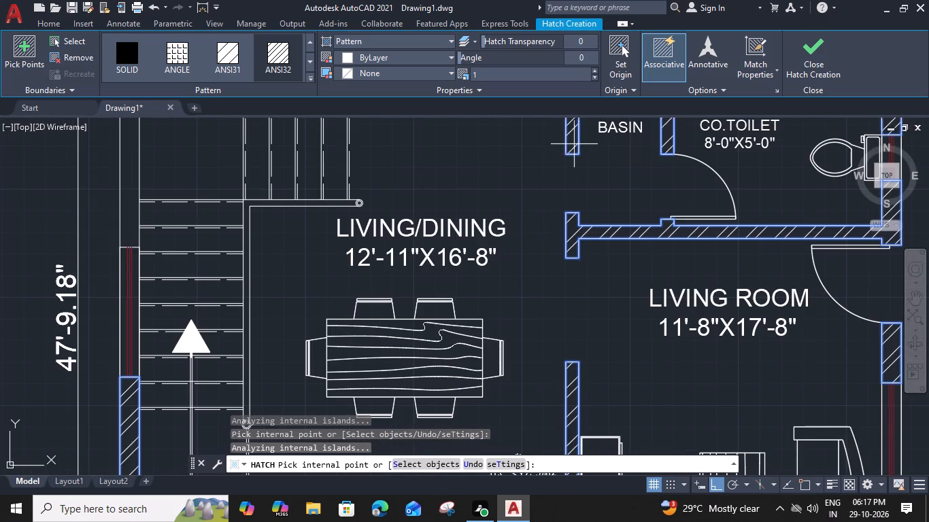
Add the walls around the master toilet and the dress area, including their outer wall, to the ANSI31 hatch.
middle_drag(551, 185, 677, 315)
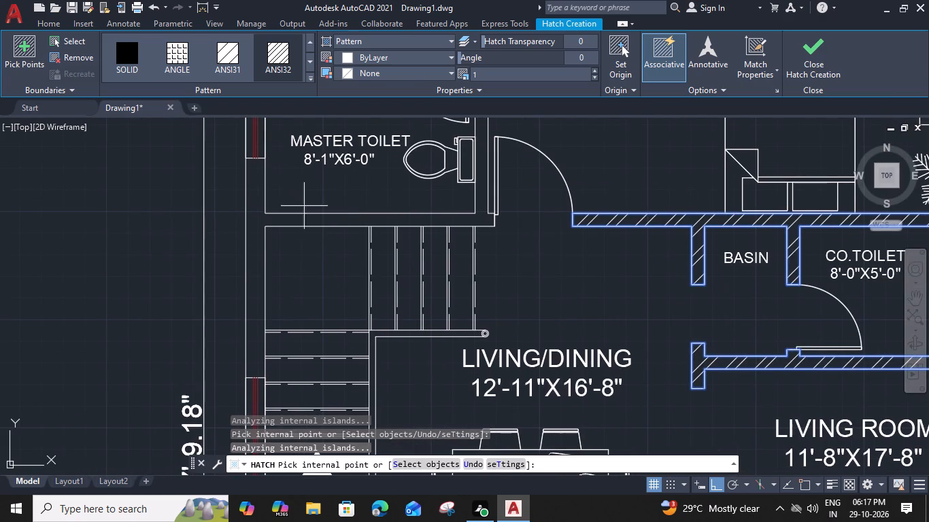
click(267, 222)
middle_drag(425, 209, 401, 411)
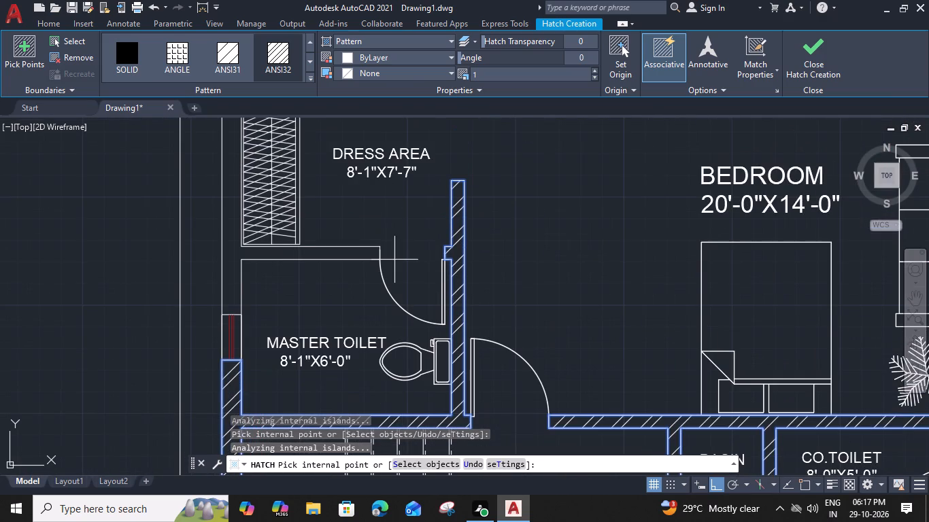
click(228, 249)
Add the bedroom's outer corner wall between its two windows to the ANSI31 hatch and finish the hatch.
scroll(233, 249, down, 3)
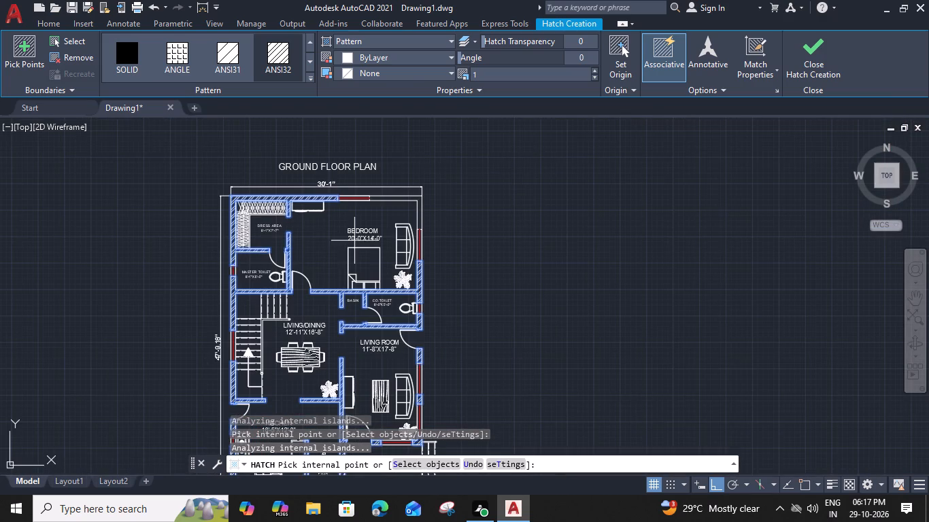
scroll(413, 200, up, 2)
click(430, 195)
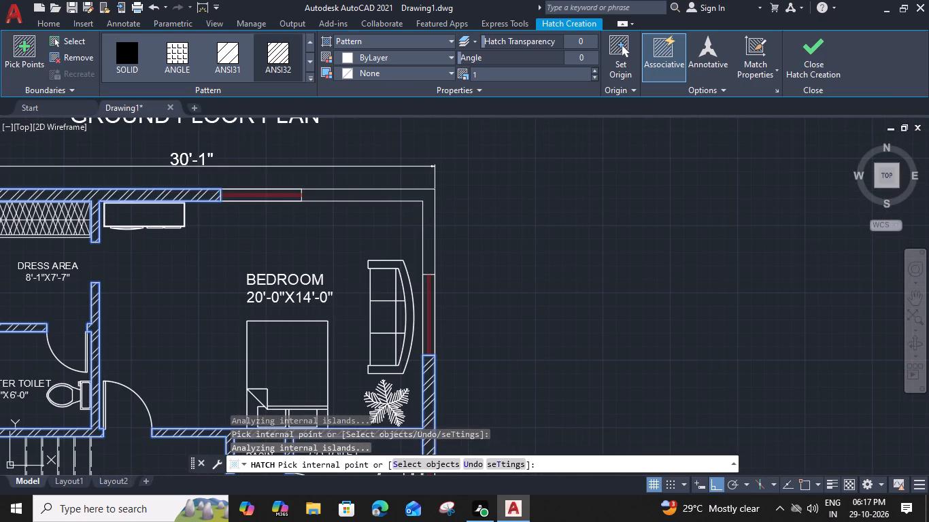
scroll(429, 198, down, 3)
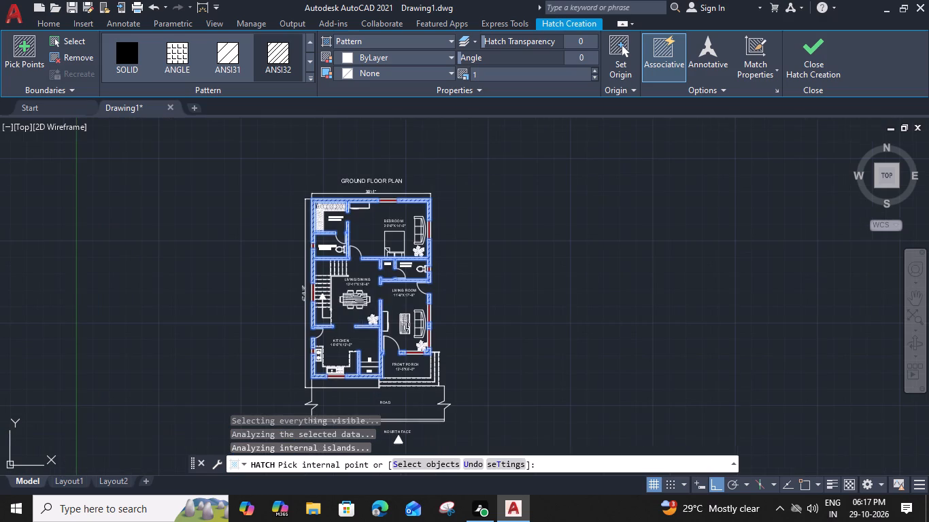
middle_drag(384, 300, 437, 296)
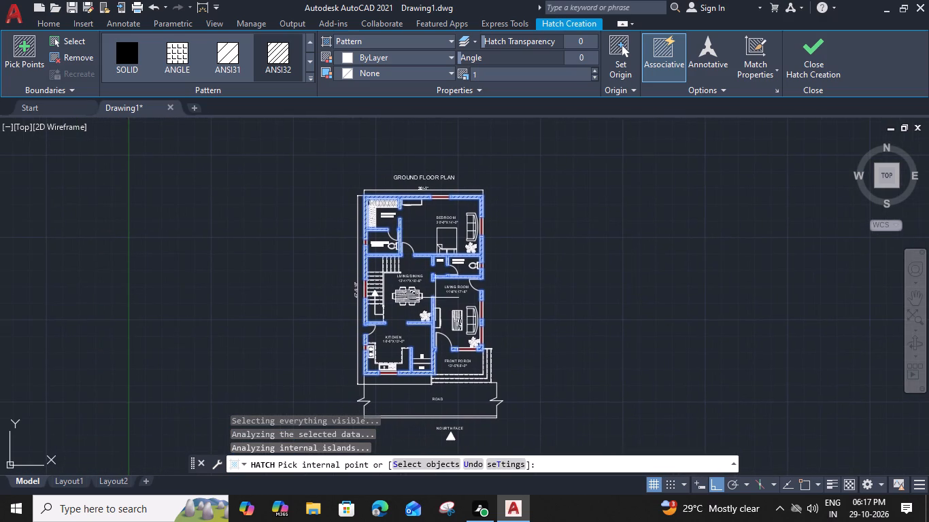
click(807, 46)
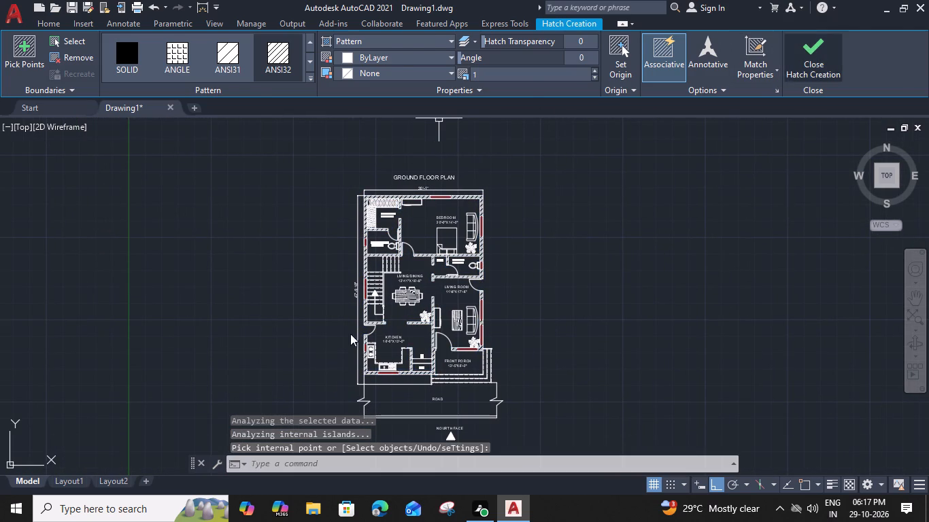
Save the drawing in Documents under the file name House A09.
middle_drag(408, 392, 419, 390)
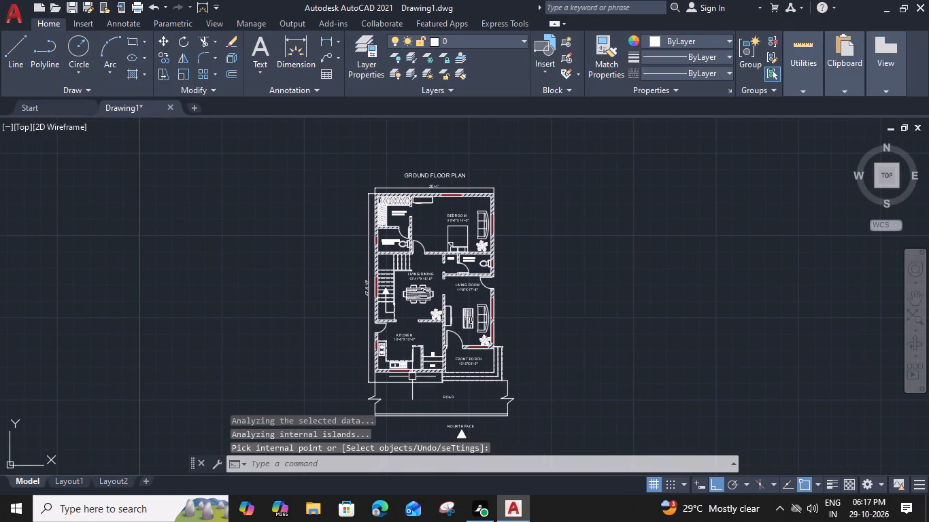
middle_drag(411, 376, 448, 355)
key(ctrl+s)
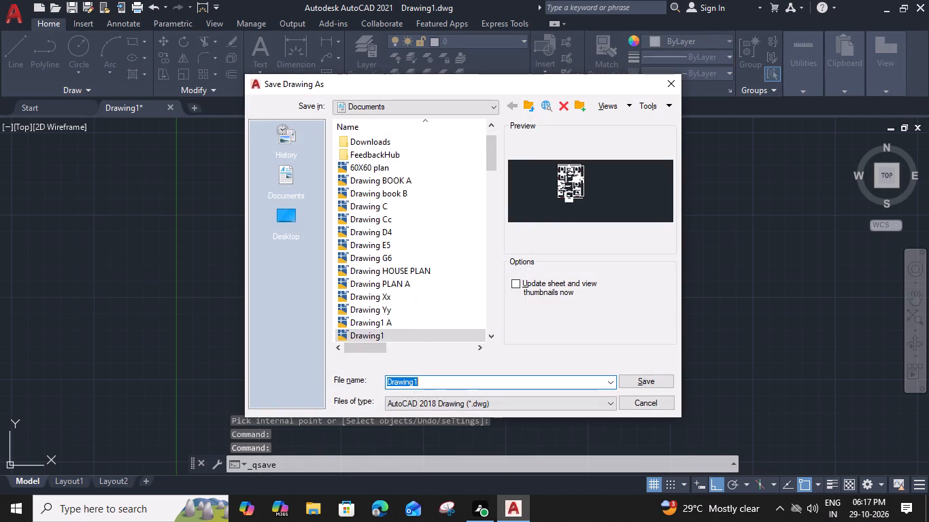
drag(426, 384, 374, 379)
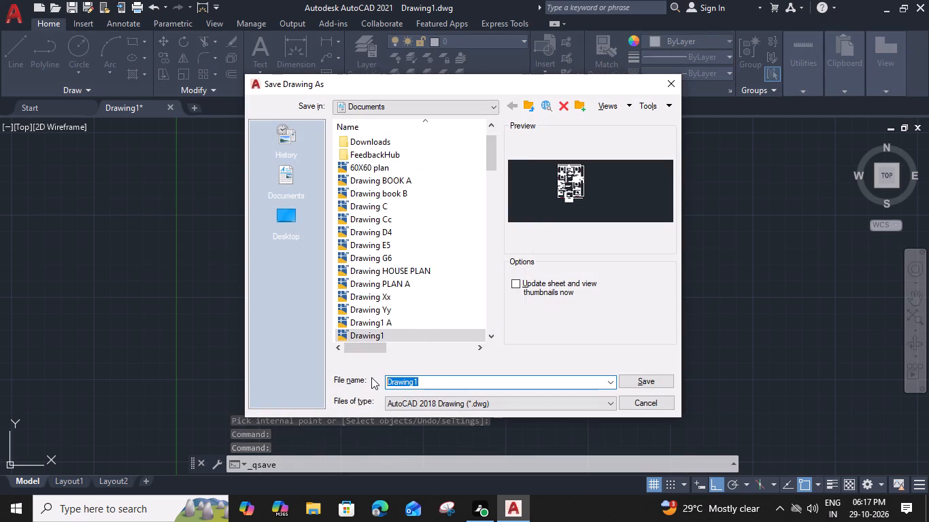
text(HOUSE)
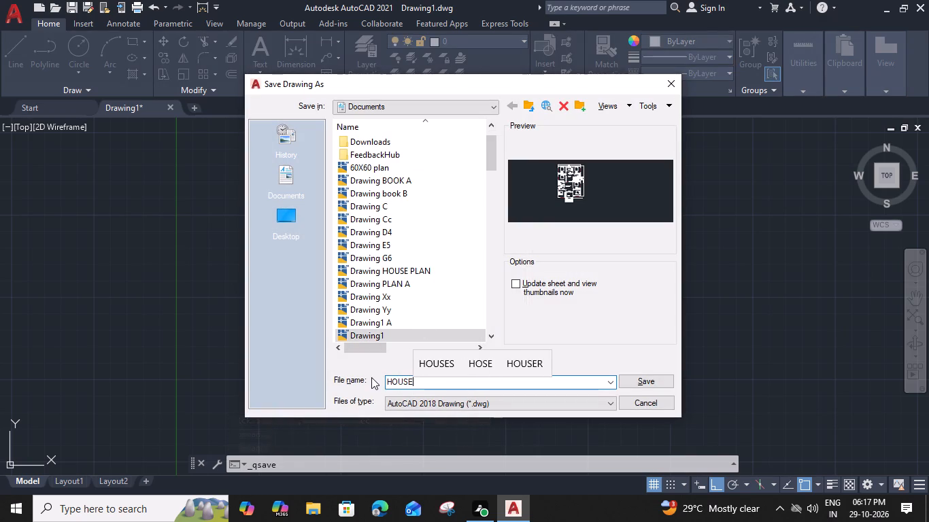
key(space)
key(BackSpace)
key(BackSpace)
key(BackSpace)
key(BackSpace)
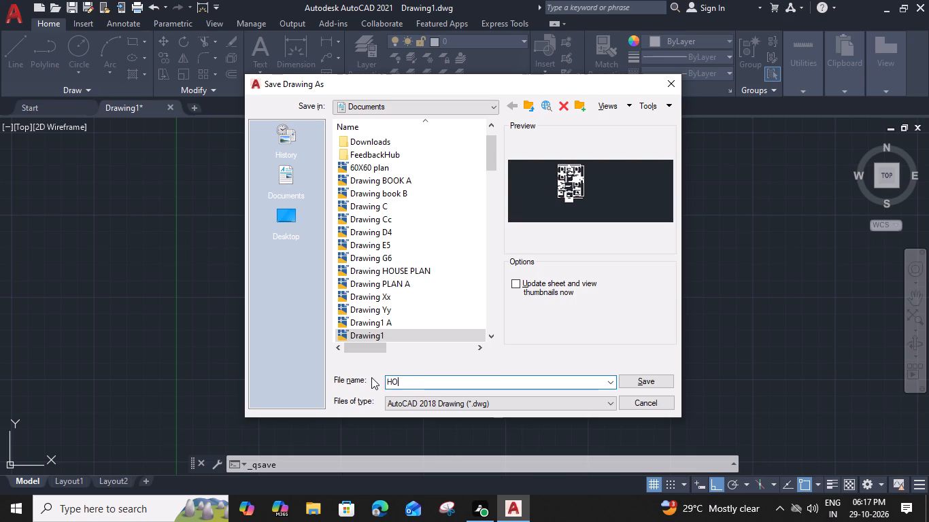
key(BackSpace)
text(ouse)
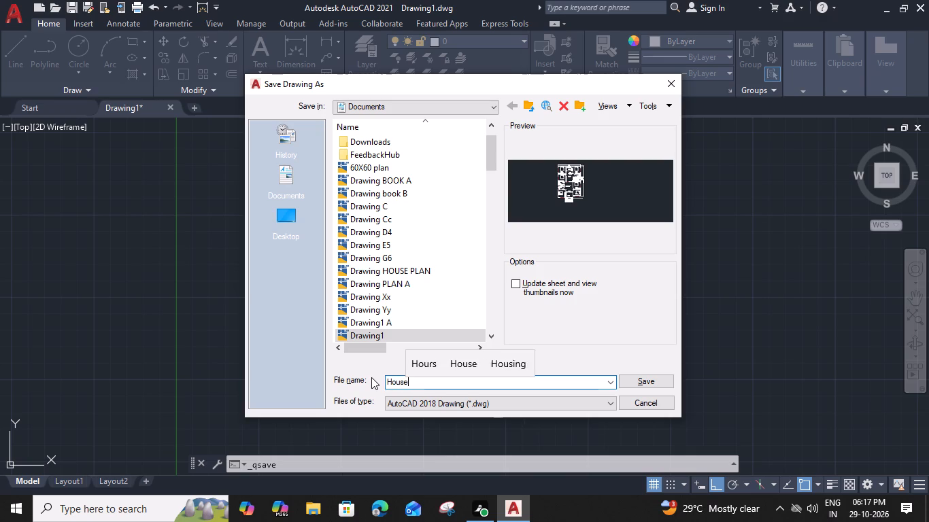
key(space)
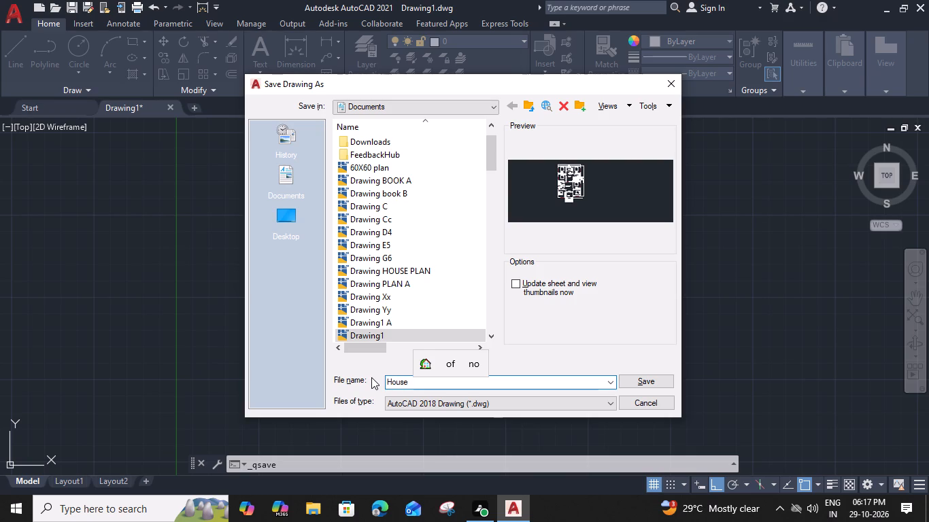
text(09)
key(BackSpace)
key(BackSpace)
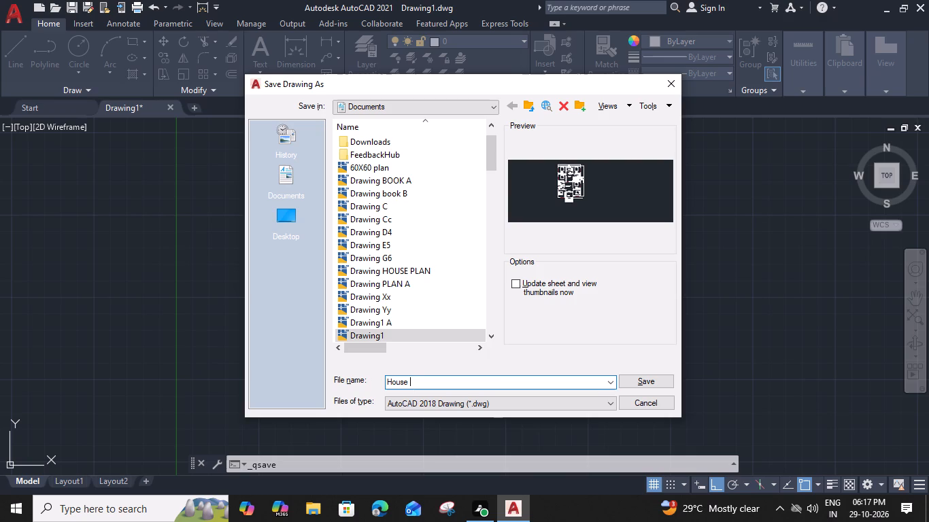
text(A09)
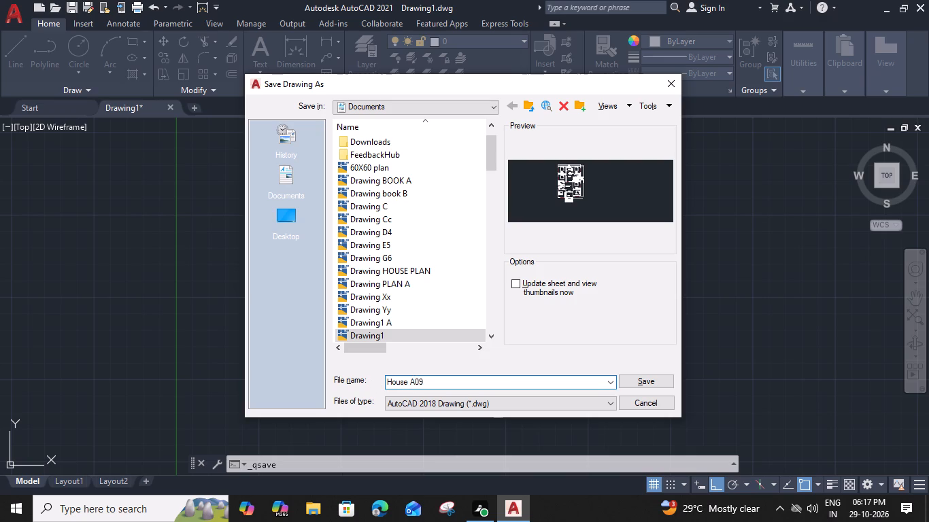
click(628, 382)
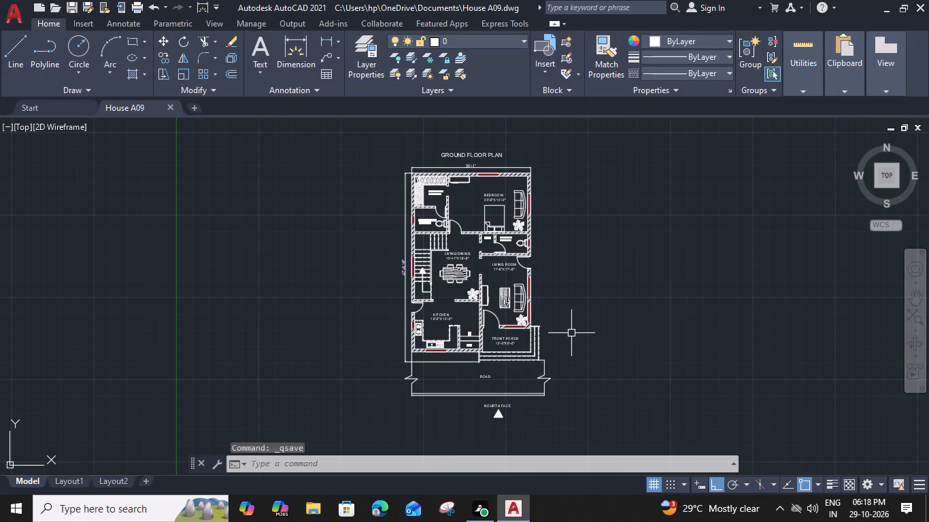
Set up a centred plot with AutoCAD PDF (High Quality Print).pc3, using a window around the whole plan from title to north arrow.
text(PLOT)
key(Return)
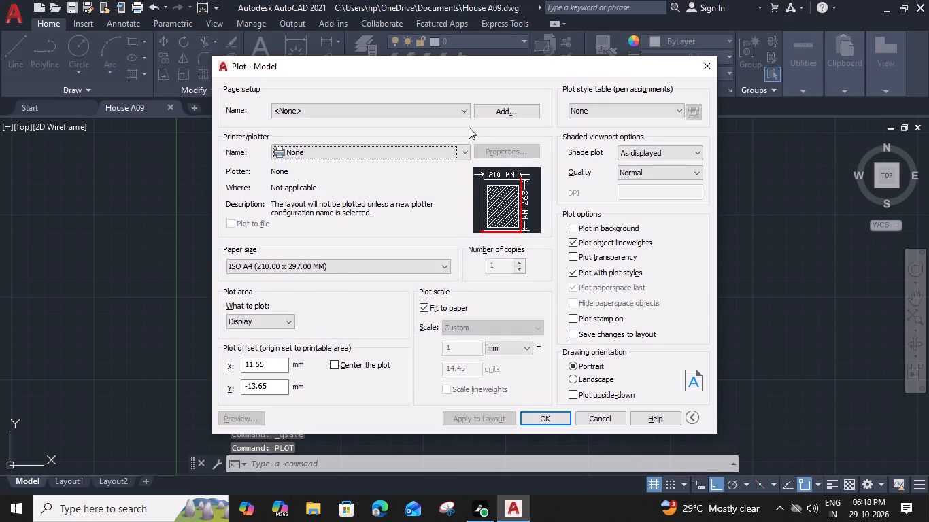
click(464, 154)
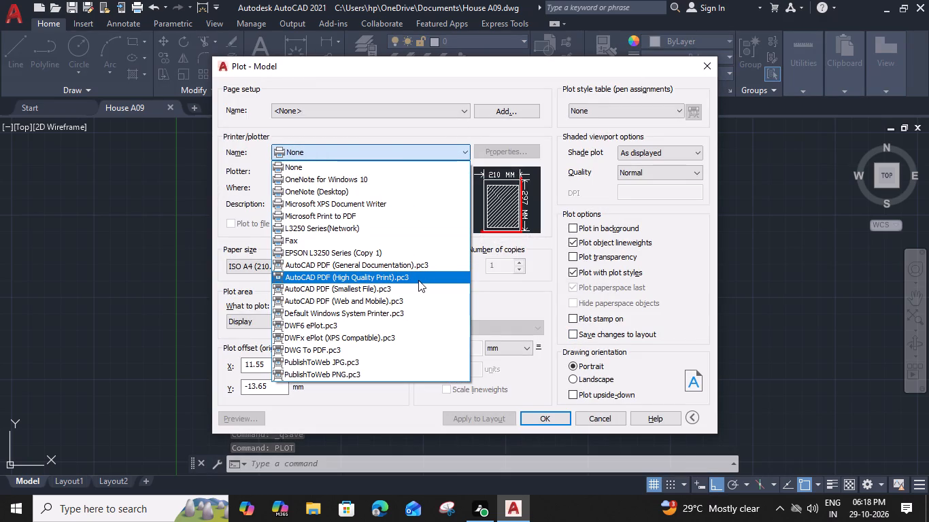
click(418, 280)
click(335, 366)
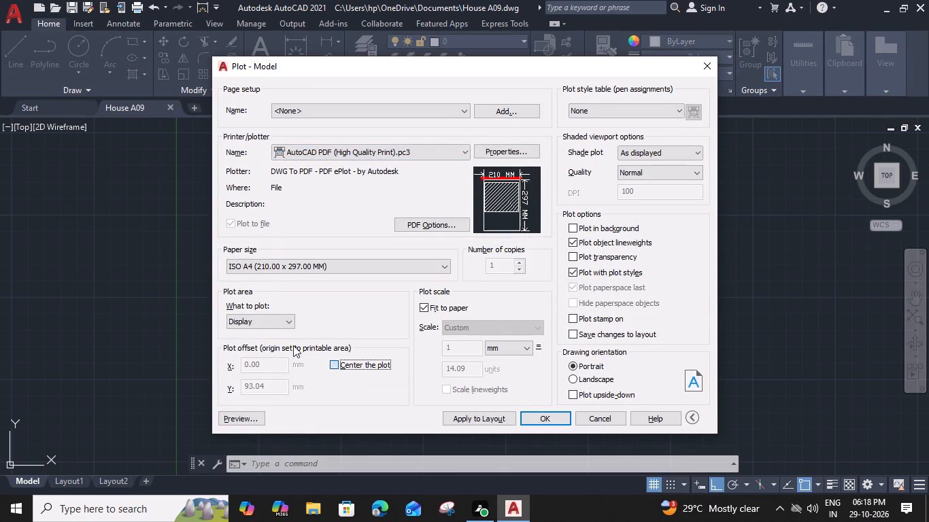
click(290, 319)
click(274, 358)
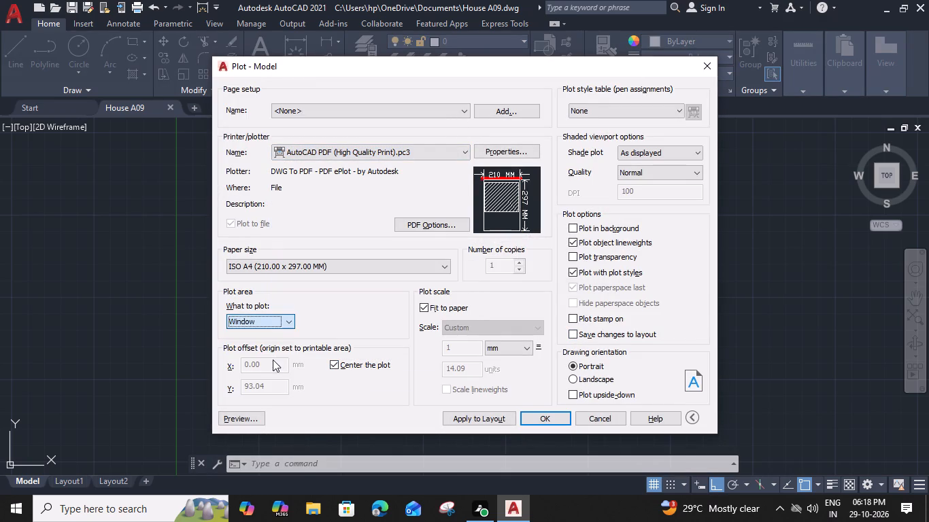
click(380, 130)
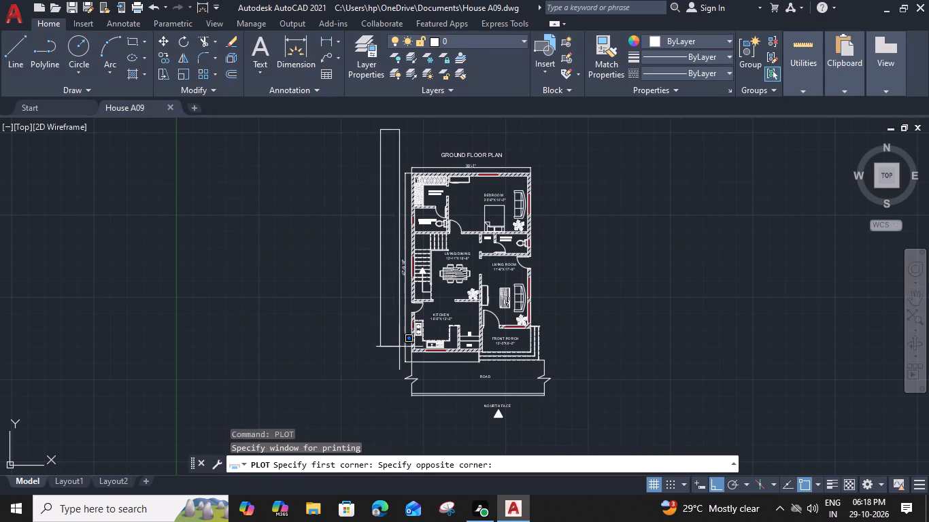
click(560, 425)
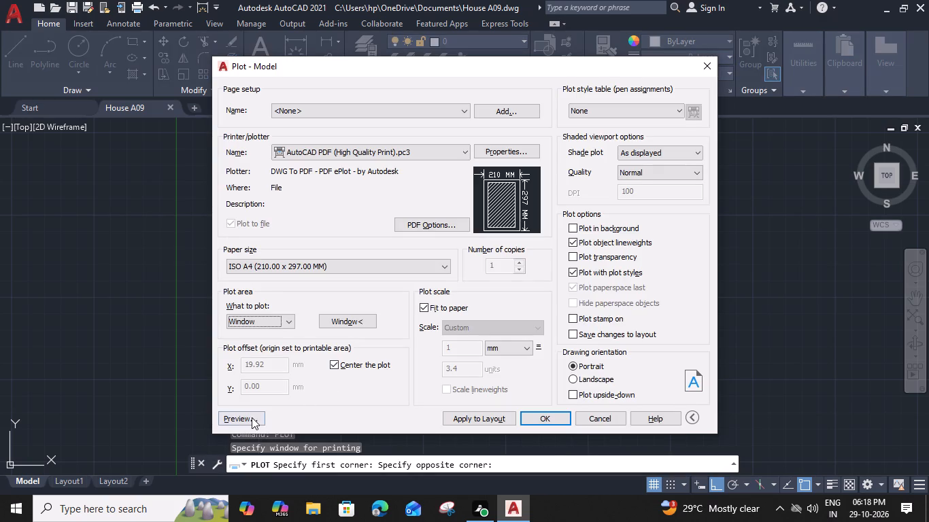
Preview the plot, output it to Documents as House A09-Model.pdf, and close the PDF viewer.
click(250, 418)
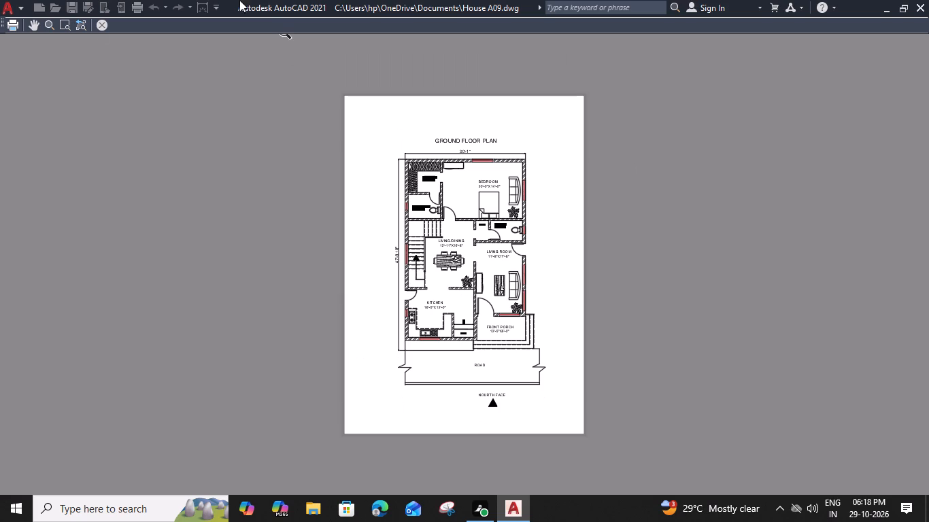
click(97, 22)
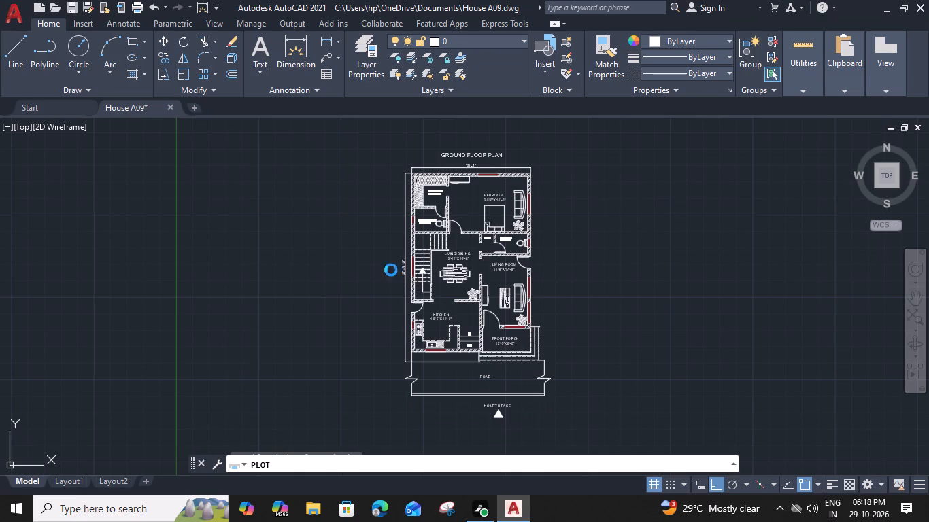
click(548, 418)
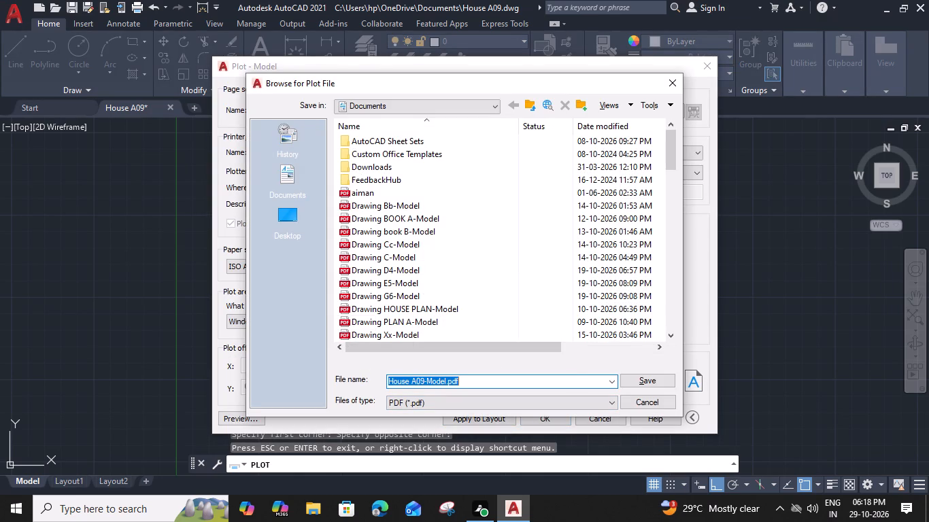
click(649, 382)
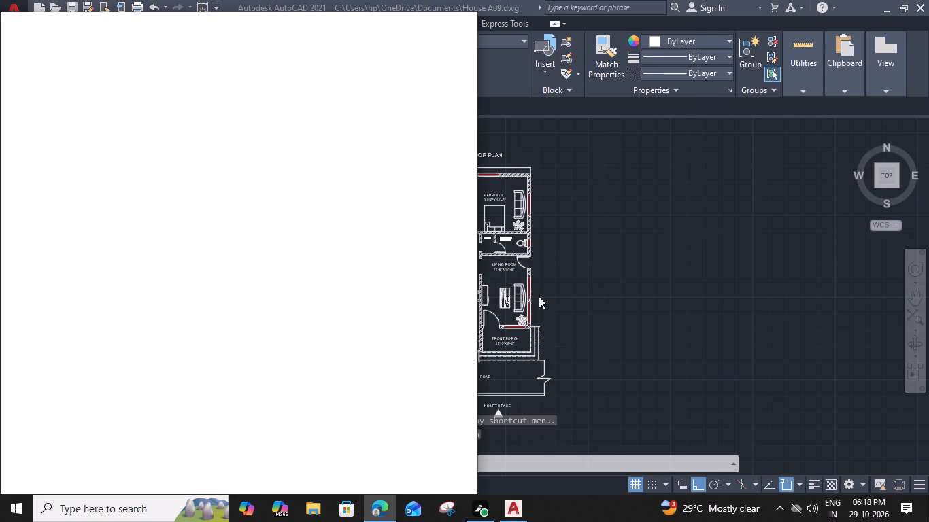
click(464, 16)
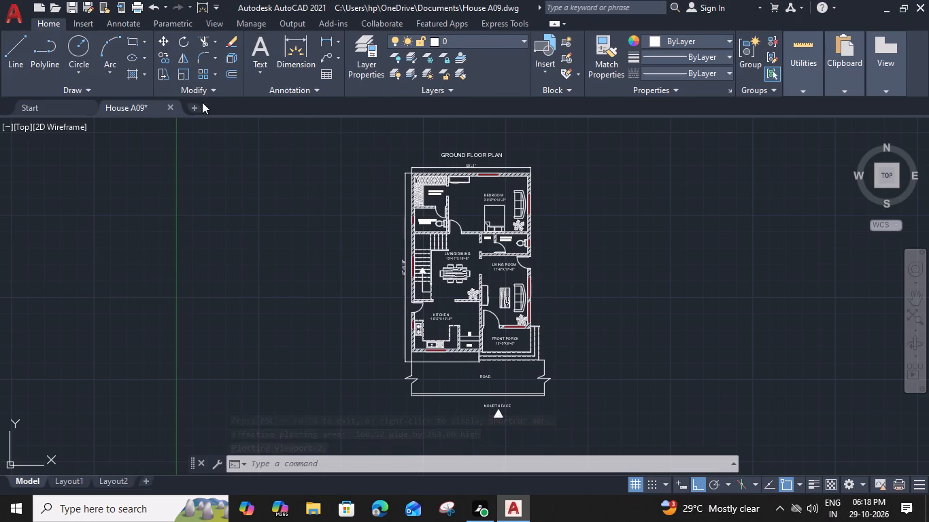
Create a new blank drawing.
click(195, 103)
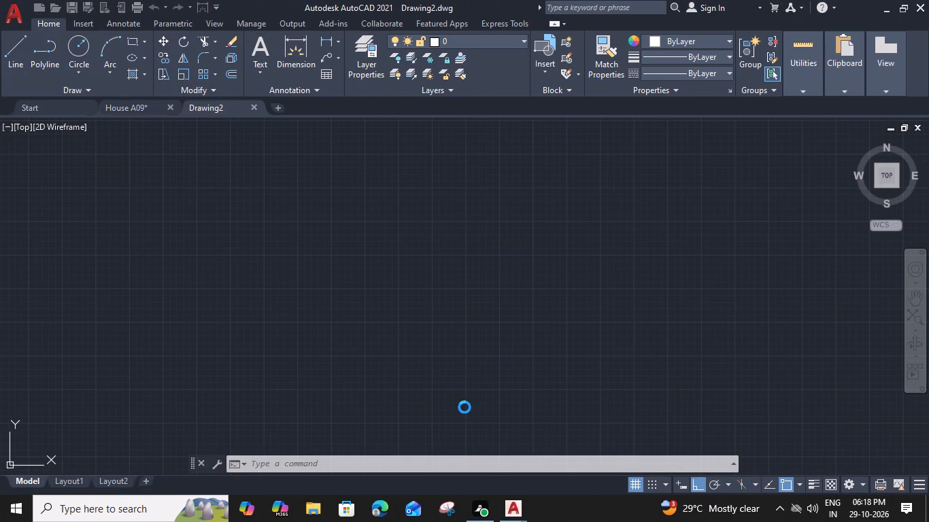
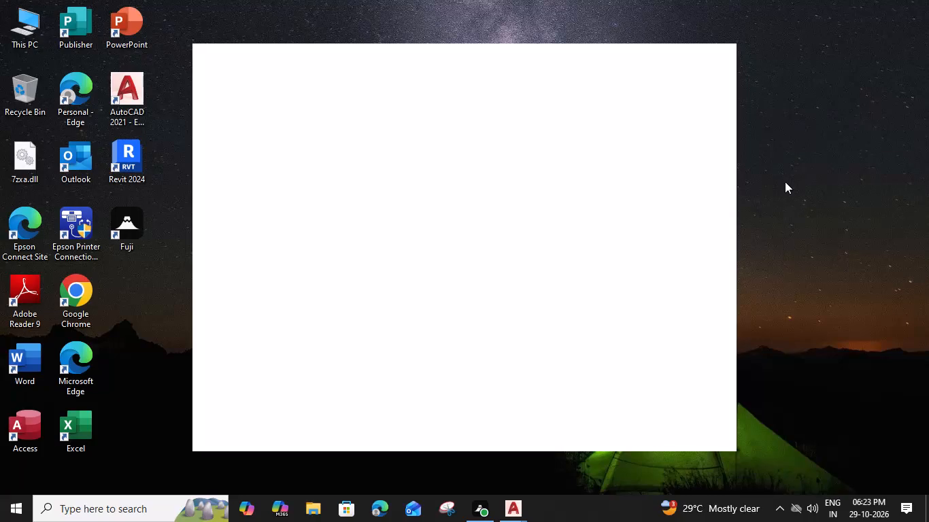
Bring the new blank drawing back into view and maximize its window.
click(796, 198)
click(516, 521)
click(549, 482)
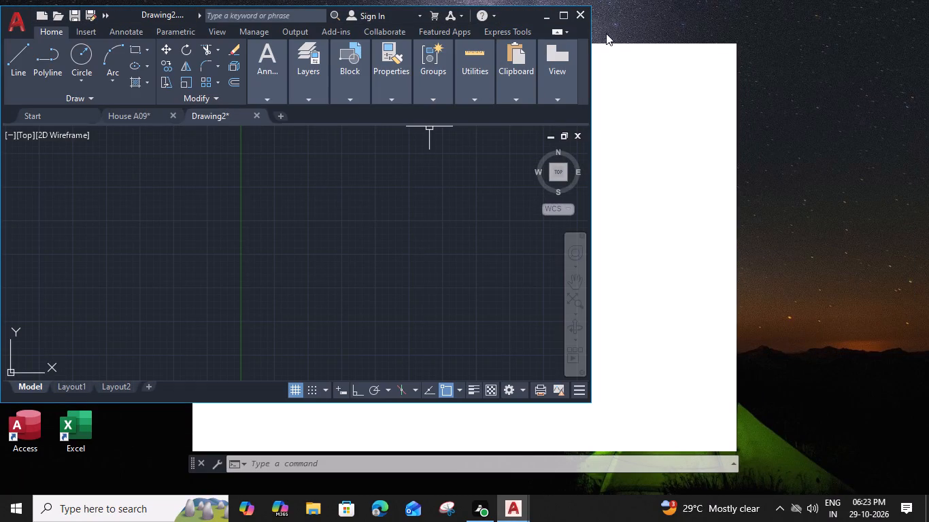
click(565, 14)
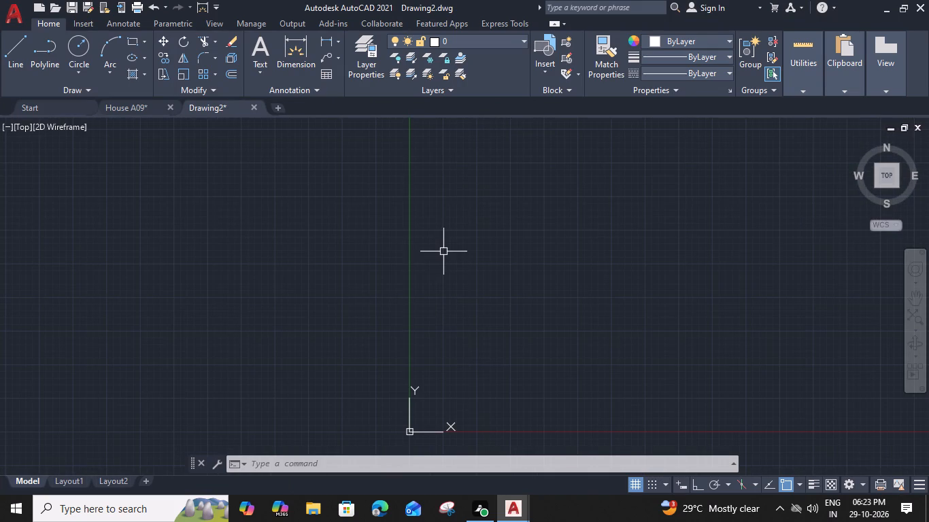
Modify dimension style ISO-25 to Engineering units with a text height of 9", and set it current.
text(D)
key(space)
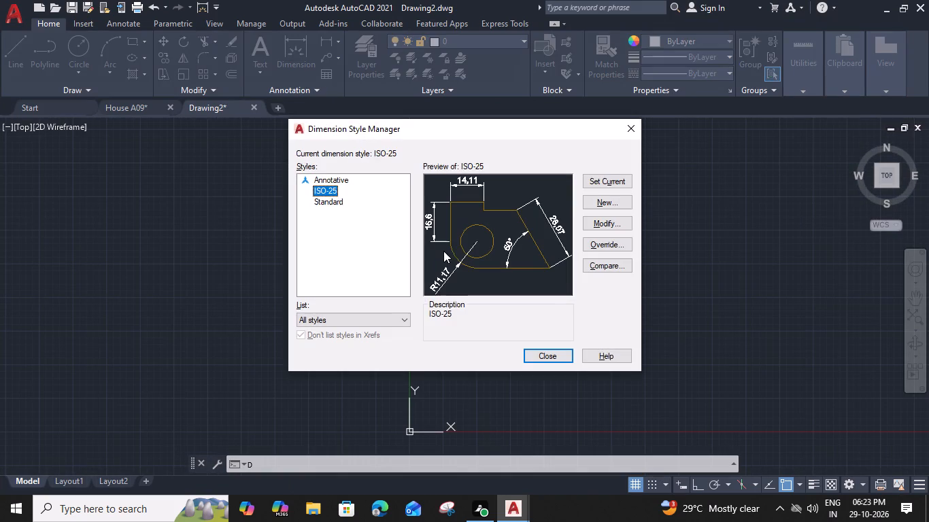
click(598, 218)
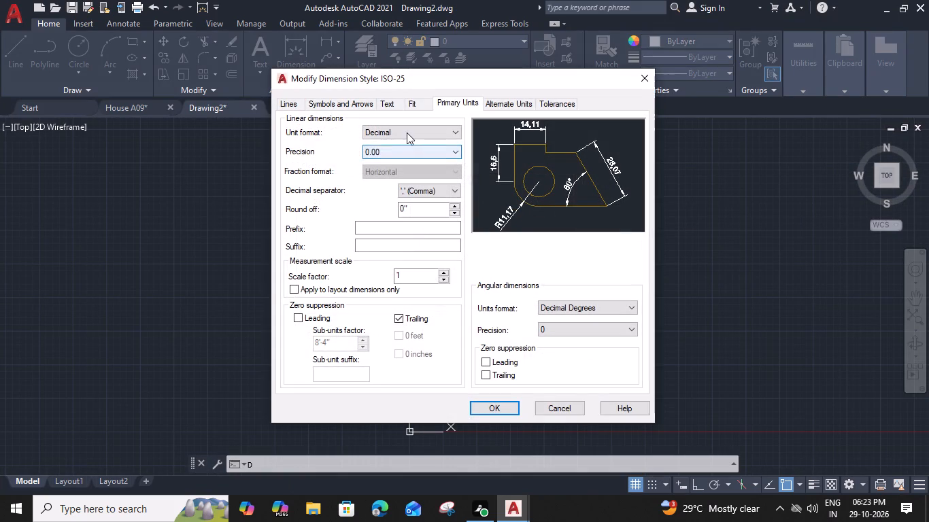
click(407, 133)
click(406, 164)
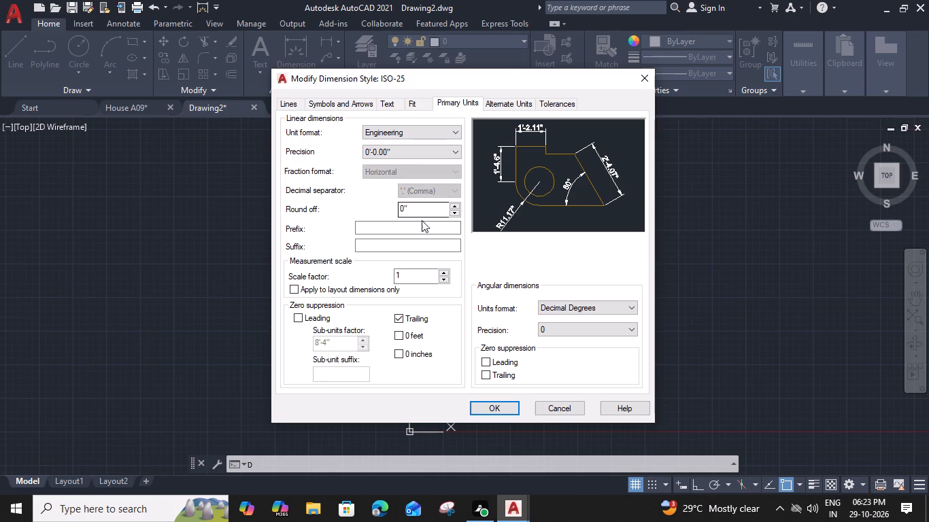
click(384, 102)
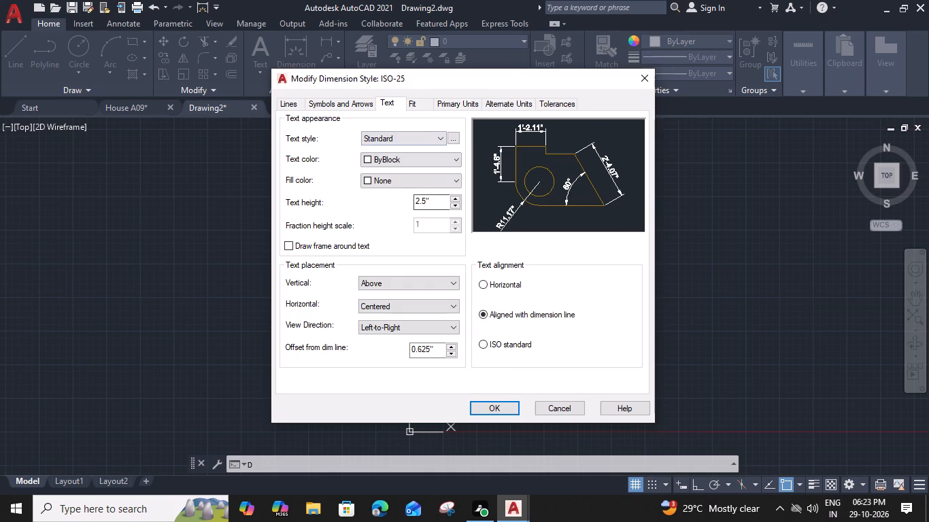
drag(439, 203, 396, 206)
text(9")
key(Return)
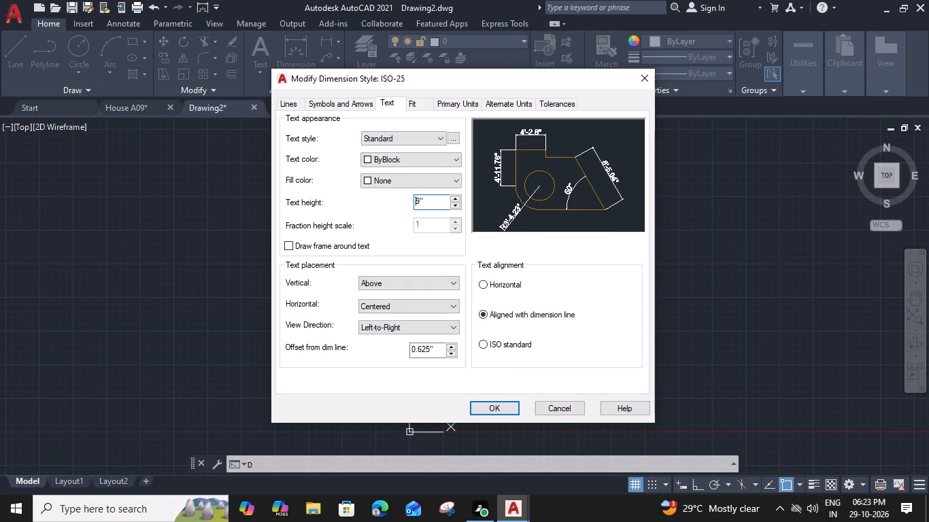
click(498, 402)
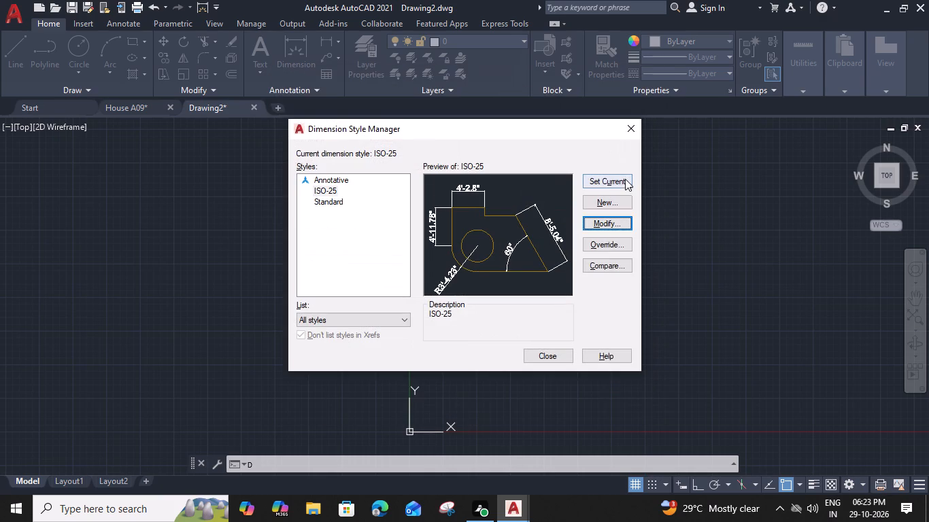
click(623, 178)
click(560, 360)
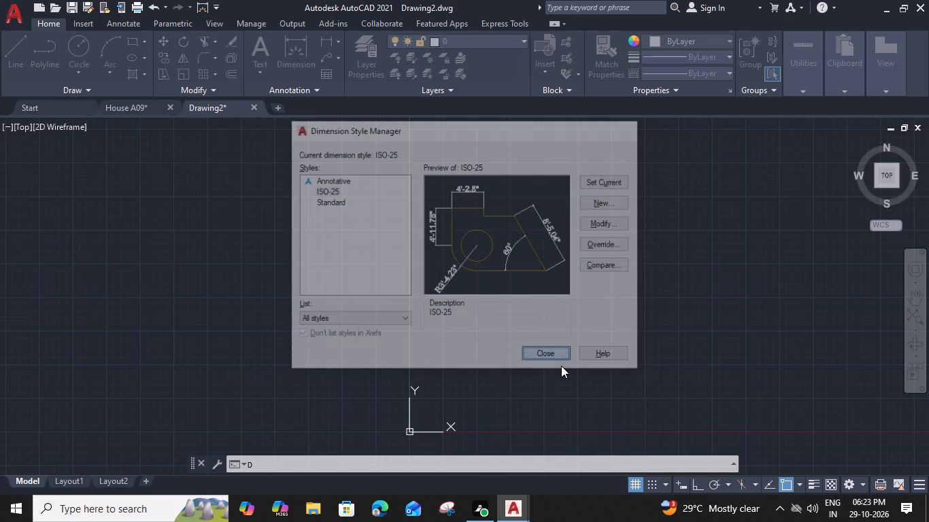
With Ortho on, draw a 32' horizontal line and a 58' vertical line down from its left end.
click(705, 485)
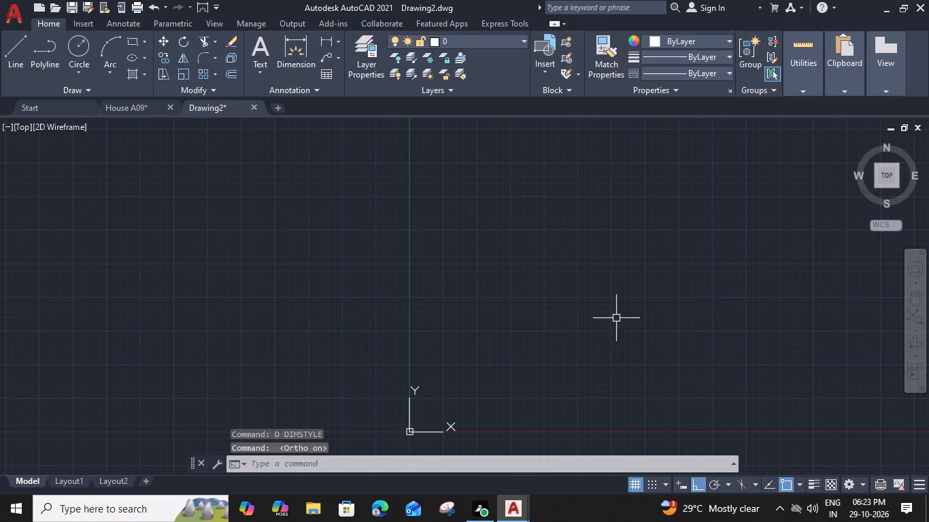
text(L)
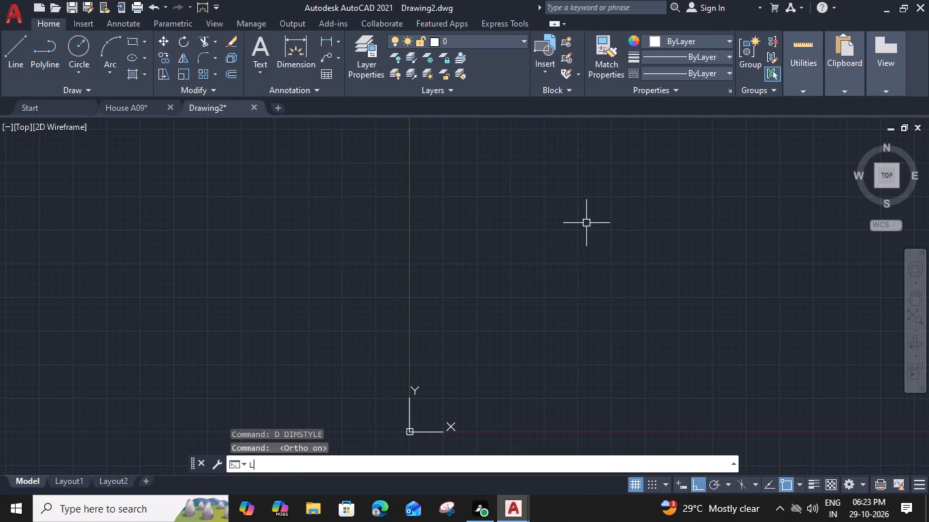
key(space)
click(465, 166)
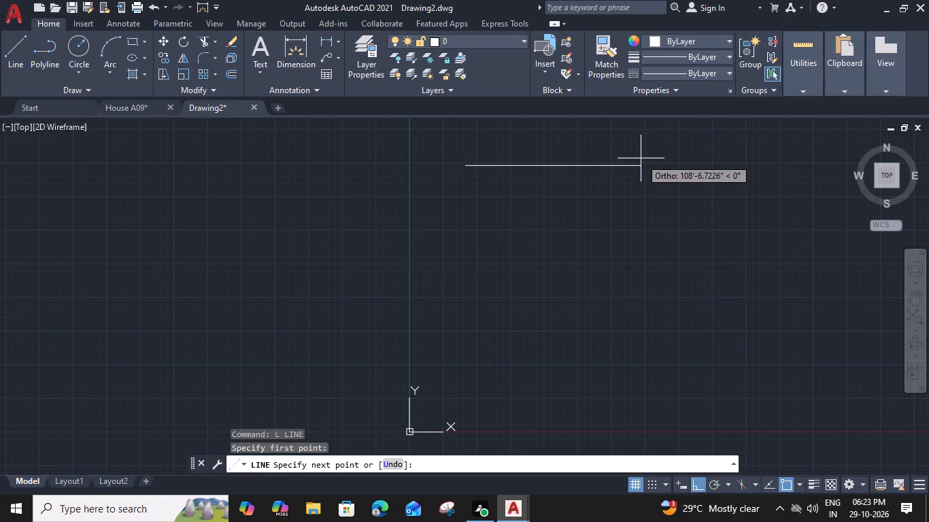
text(32')
key(space)
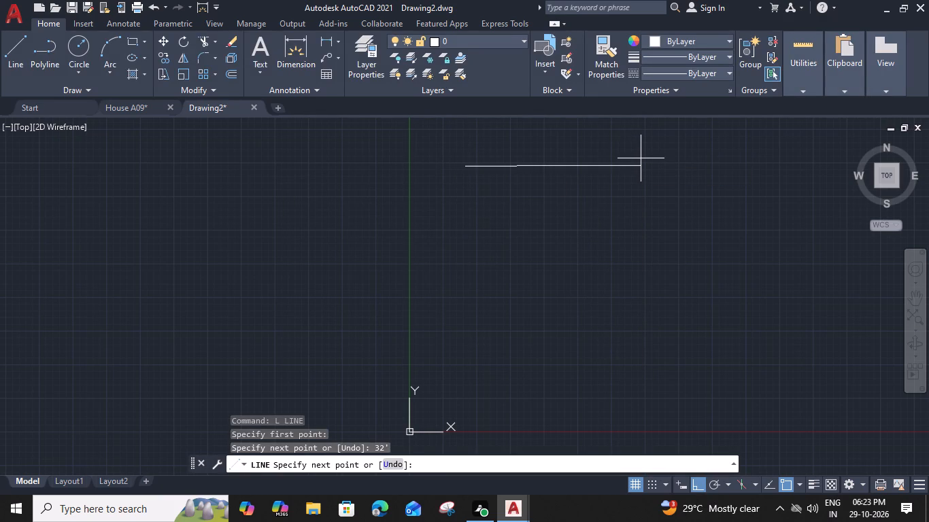
key(Escape)
key(l)
key(space)
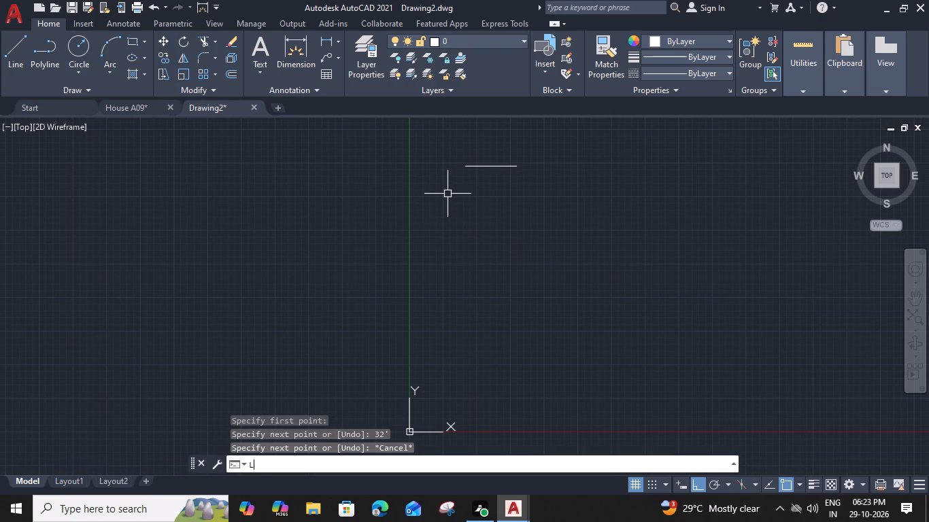
click(462, 170)
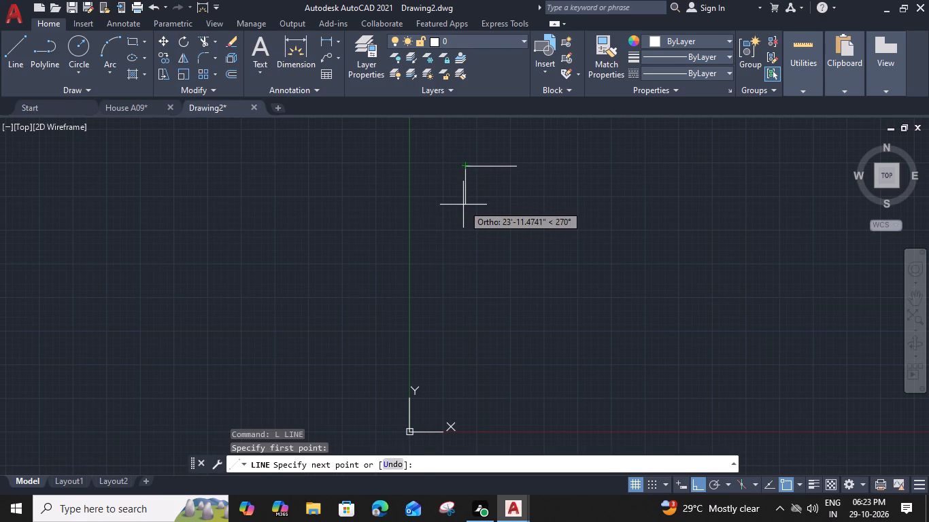
key(5)
text(8')
key(space)
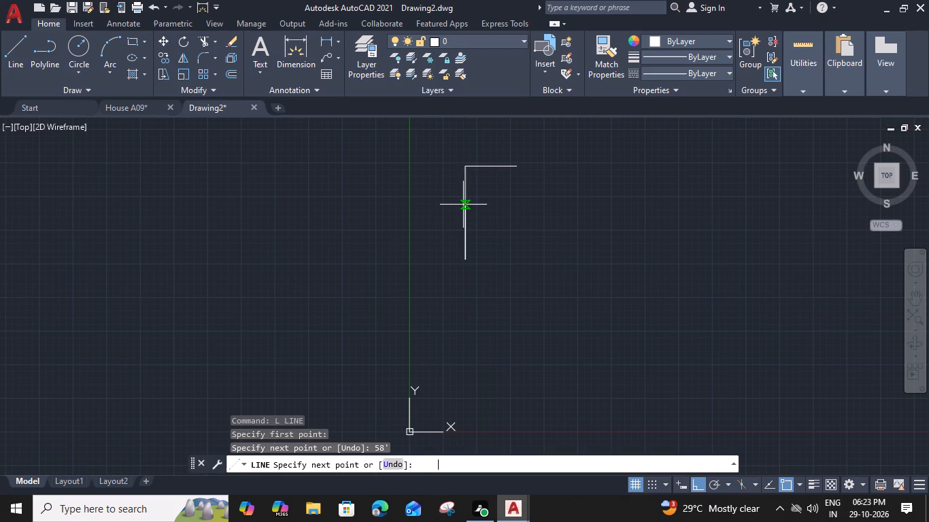
key(Escape)
Offset the top and left outer wall lines 9" inward.
scroll(468, 177, up, 2)
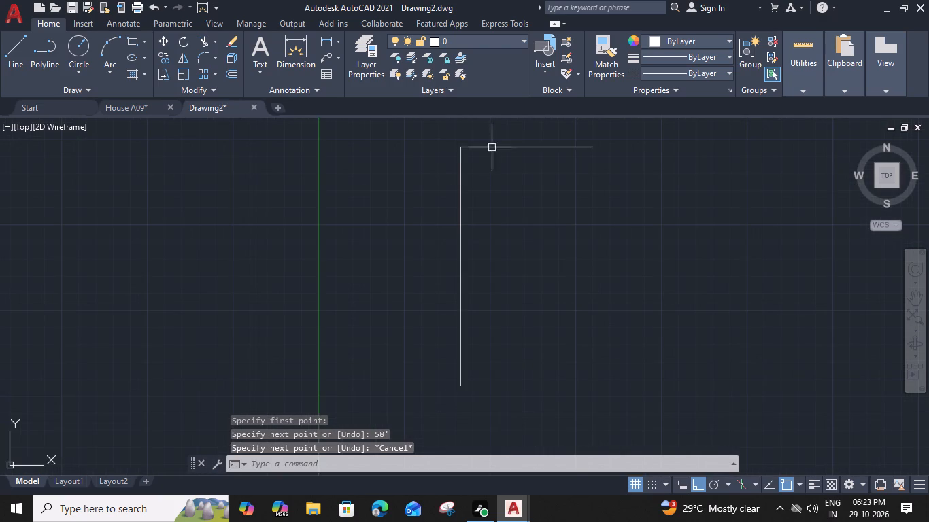
click(493, 144)
key(o)
key(space)
text(9")
key(Return)
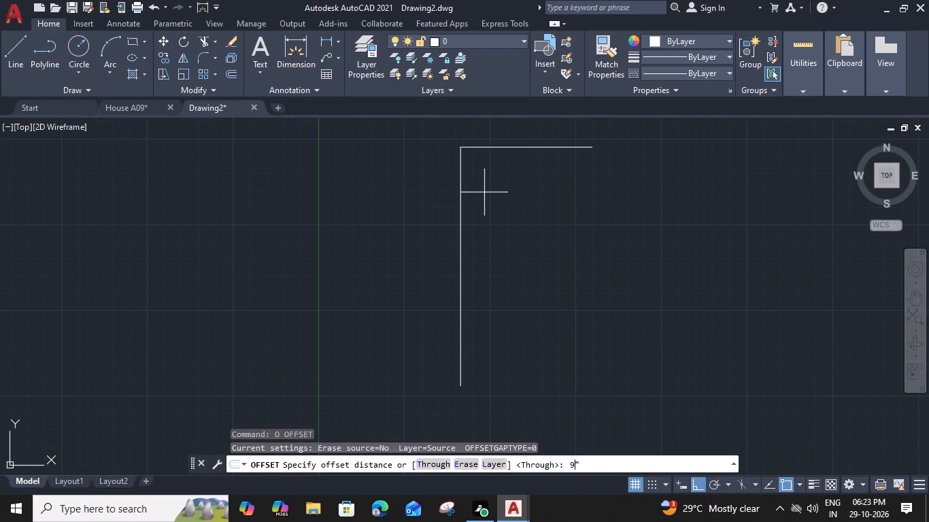
click(491, 213)
click(460, 187)
click(486, 188)
key(Escape)
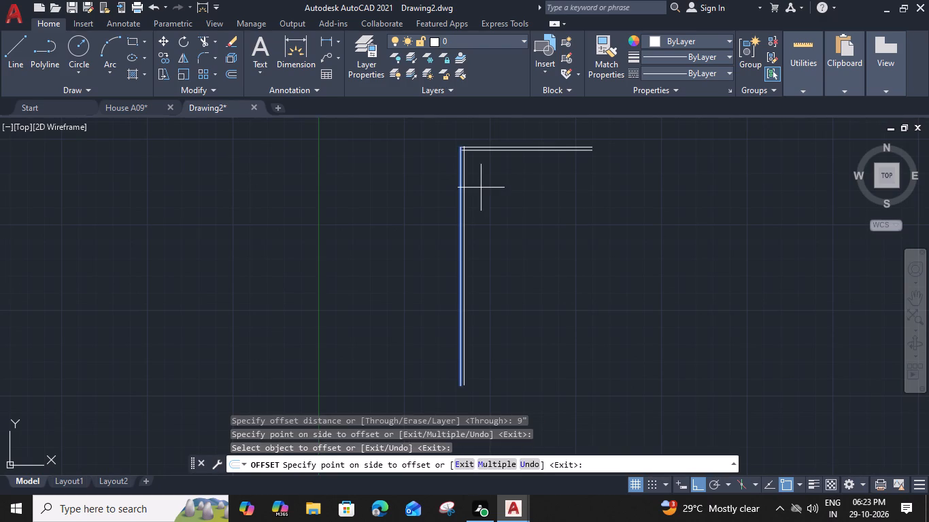
Trim the overlapping ends of the inner wall lines at the top-left corner of the plan.
text(TR)
key(space)
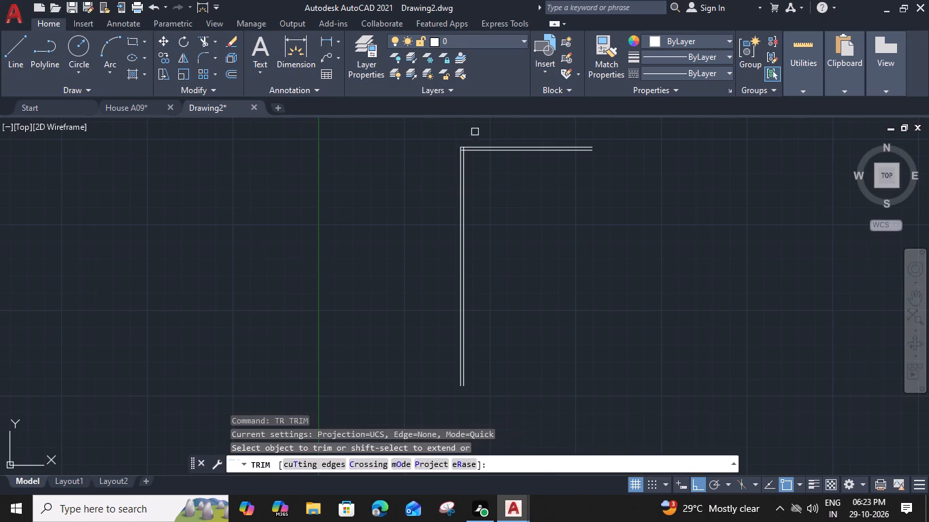
scroll(473, 140, up, 4)
click(431, 171)
click(413, 184)
key(Escape)
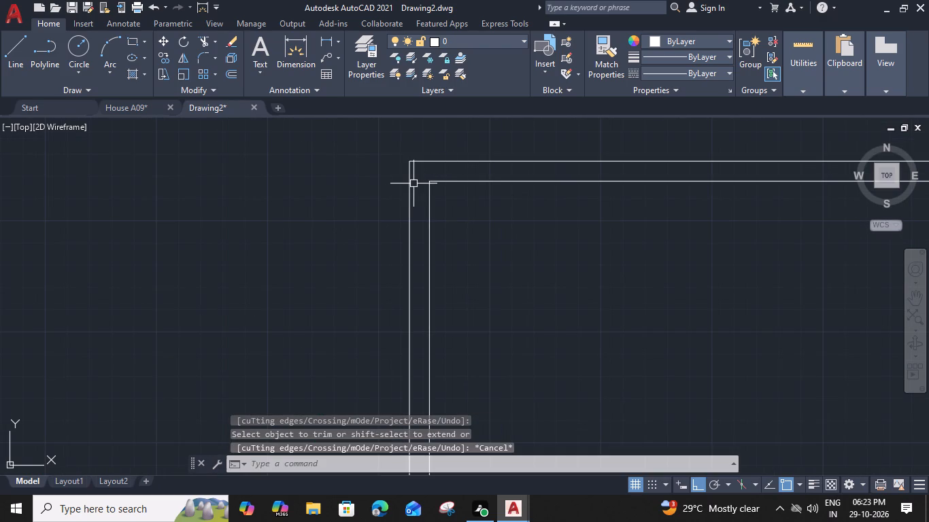
Offset the inner line of the top wall 4' downward.
middle_drag(456, 230, 413, 221)
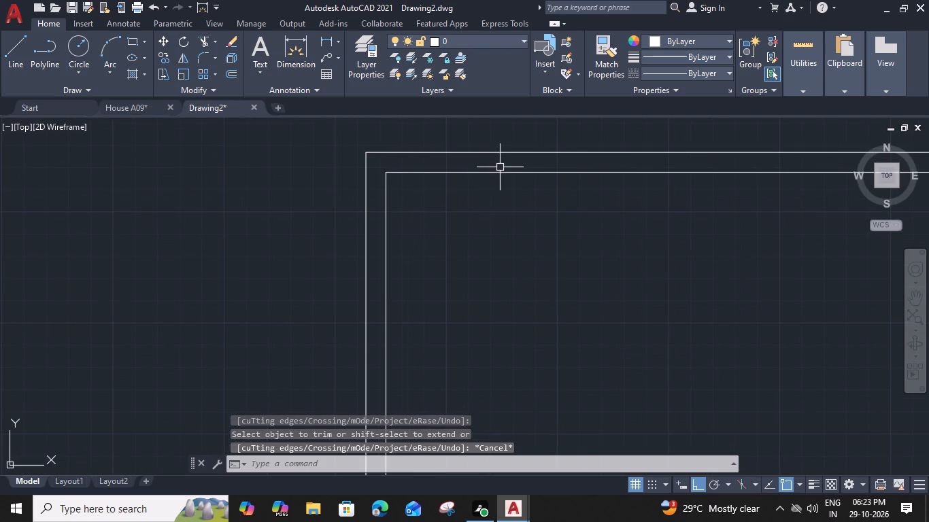
click(501, 166)
click(471, 208)
text(O)
key(space)
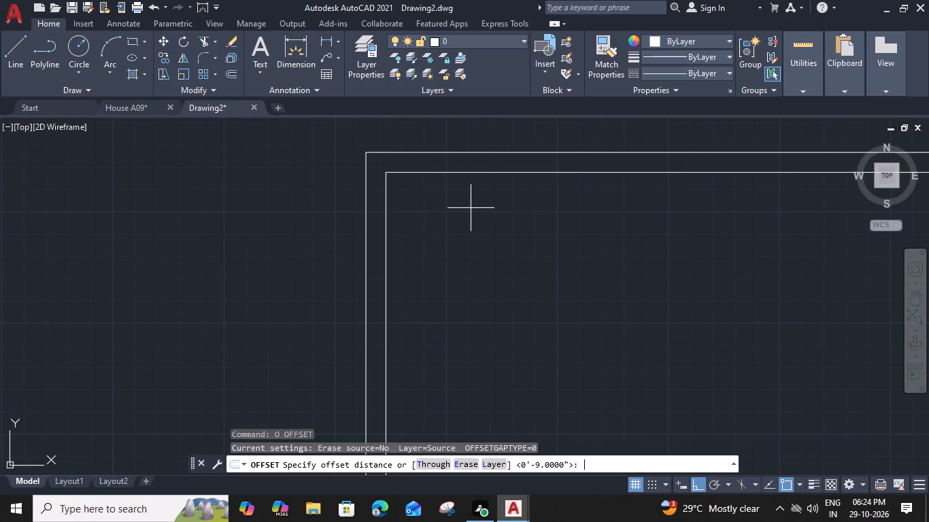
key(4)
text(')
key(space)
click(499, 272)
middle_drag(534, 306, 423, 273)
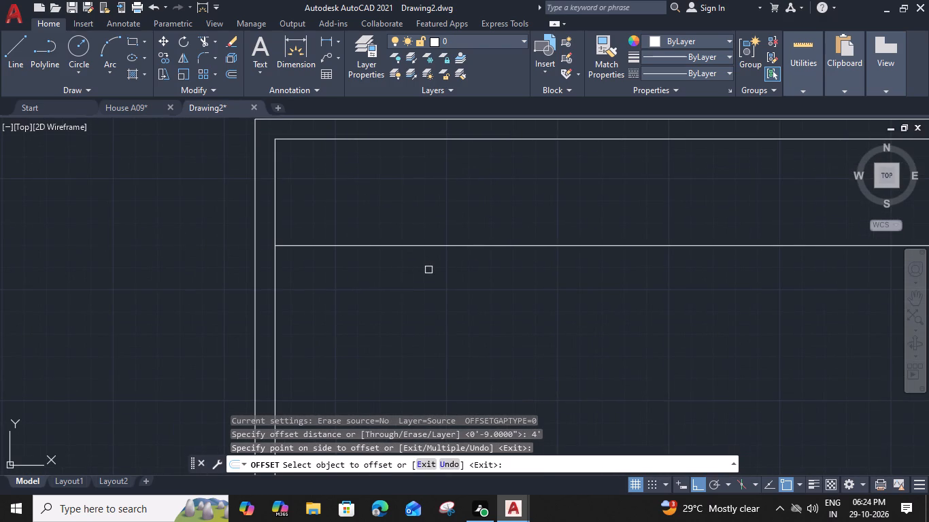
key(Escape)
Offset the inner line of the left wall 8' to the right.
click(271, 196)
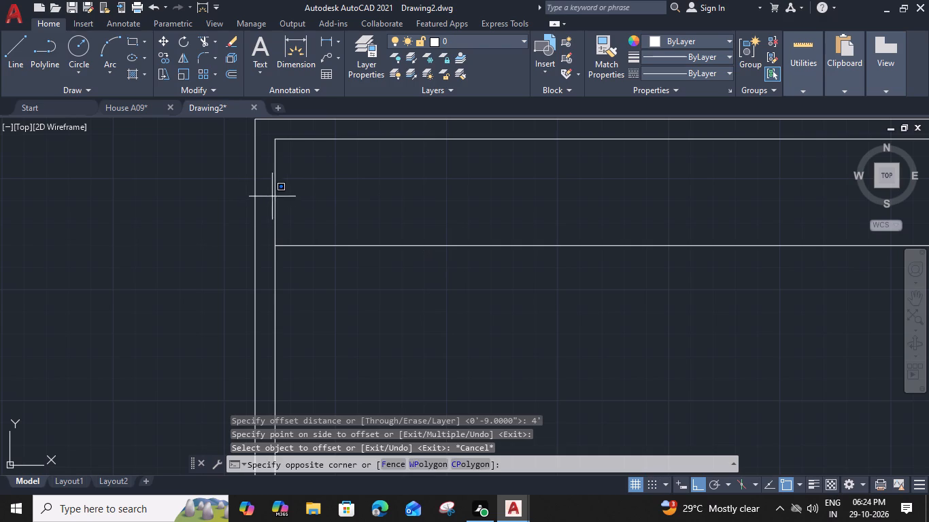
click(288, 217)
click(288, 190)
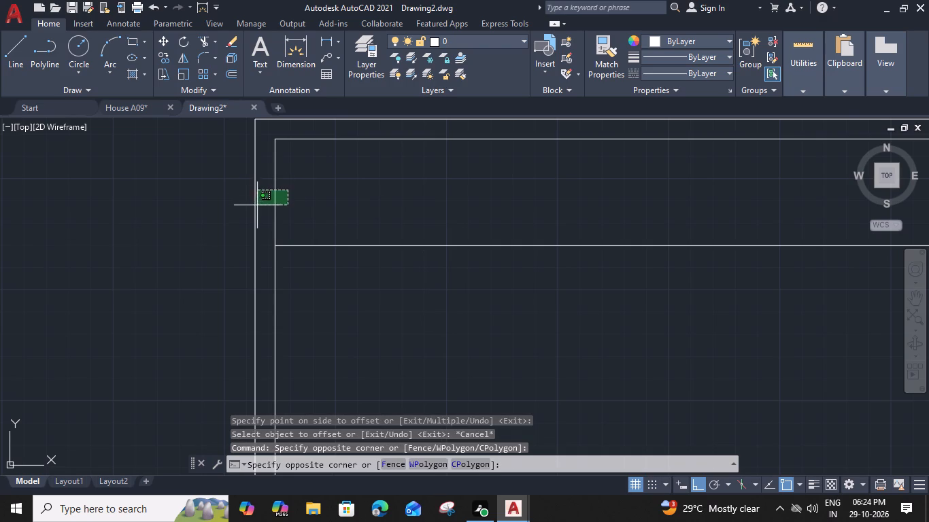
click(266, 213)
key(o)
key(space)
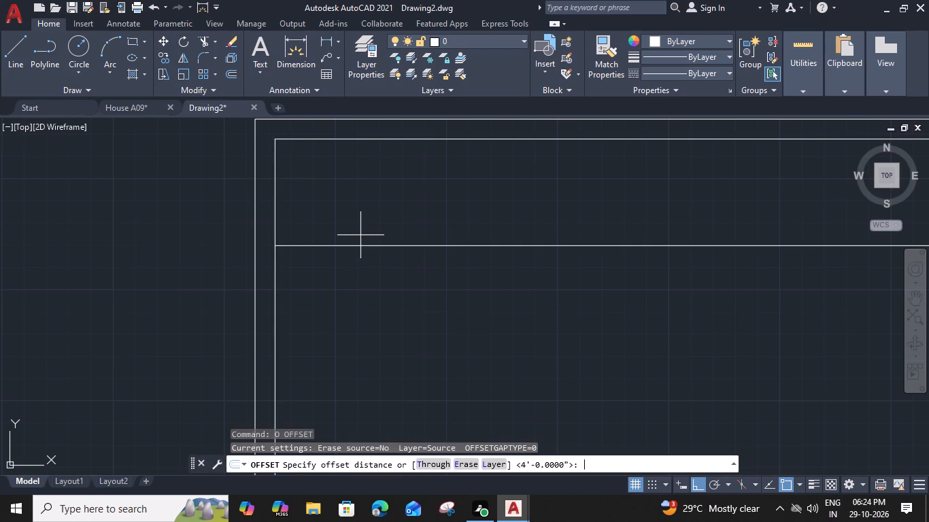
text(8')
key(space)
click(479, 251)
key(Escape)
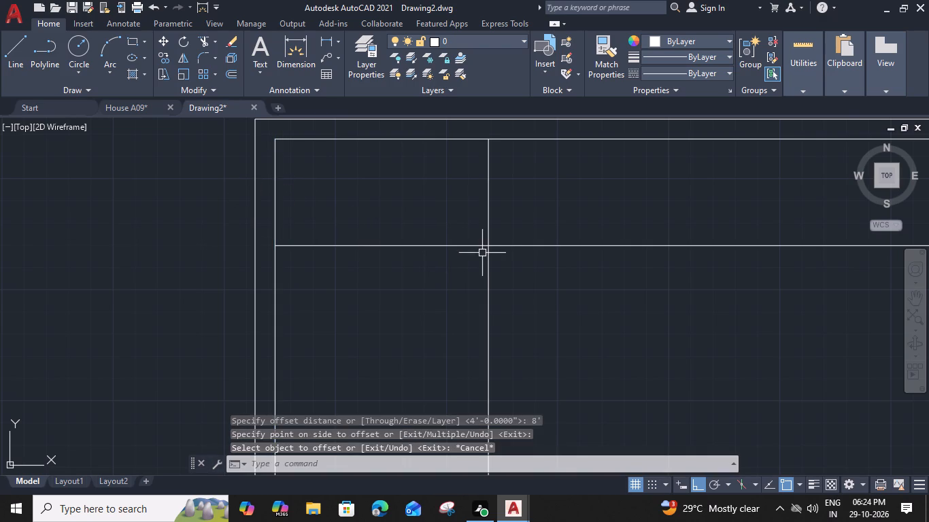
Trim the new vertical partition line below the horizontal partition line.
text(TR)
key(space)
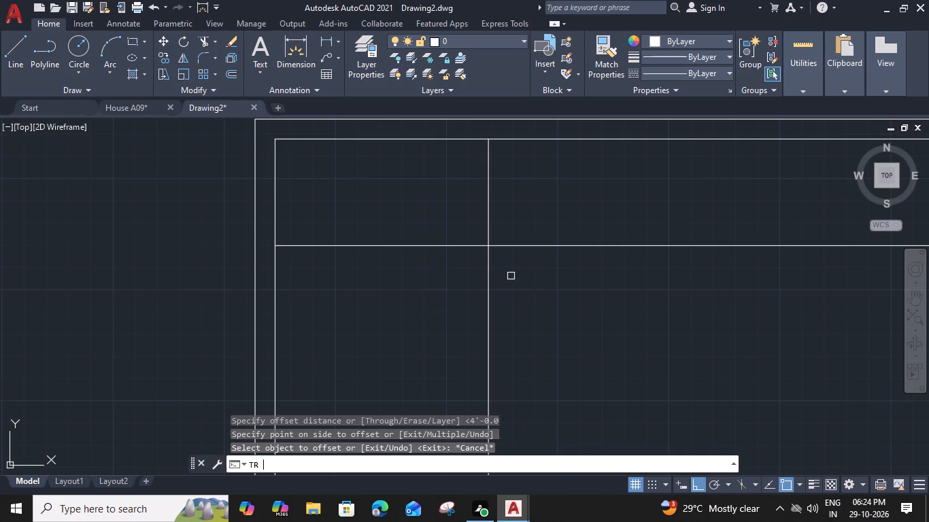
click(488, 273)
key(Escape)
Offset the vertical partition line 6" to the right and the horizontal partition line 6" downward.
middle_drag(492, 277, 417, 266)
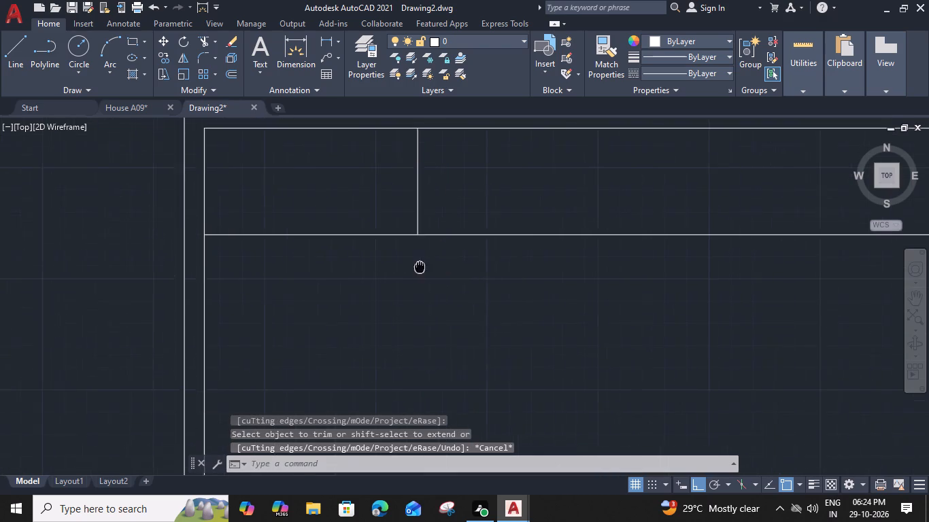
middle_drag(417, 266, 409, 267)
click(405, 203)
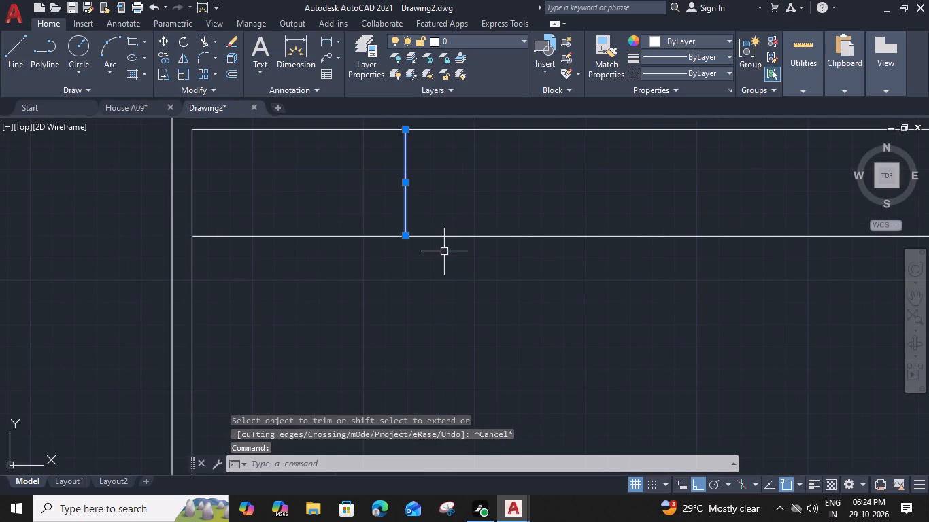
text(O 6")
key(Return)
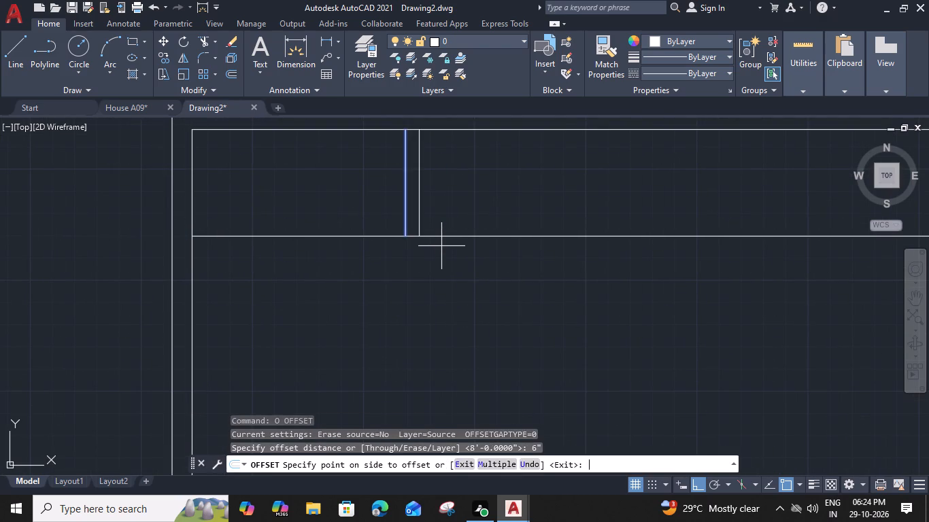
click(477, 241)
click(476, 237)
click(467, 274)
key(Escape)
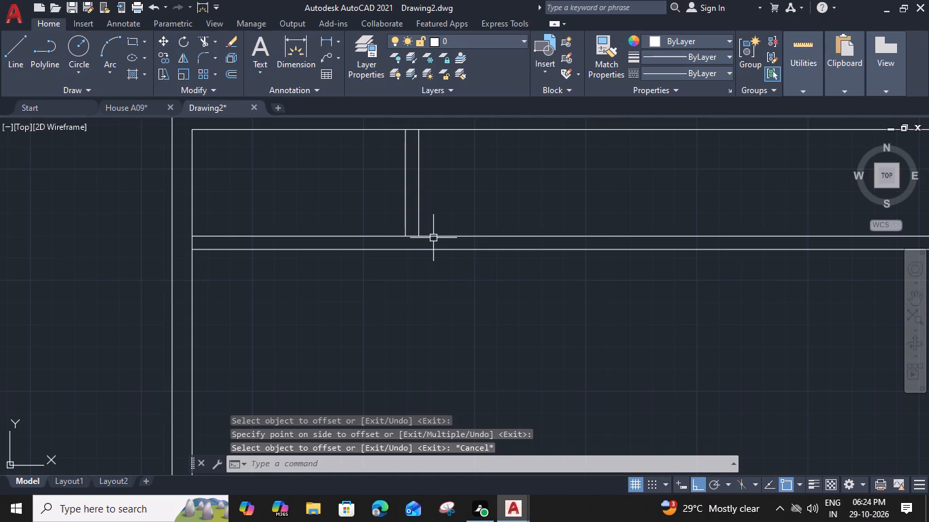
Trim the wall line segments across the junctions of the 6" vertical and horizontal partitions and at the left wall.
text(TR)
key(space)
click(412, 130)
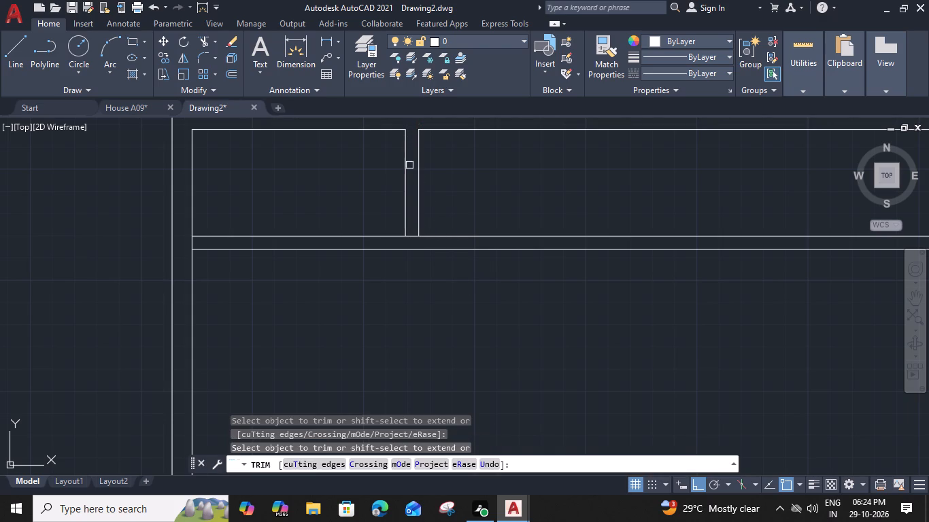
click(412, 237)
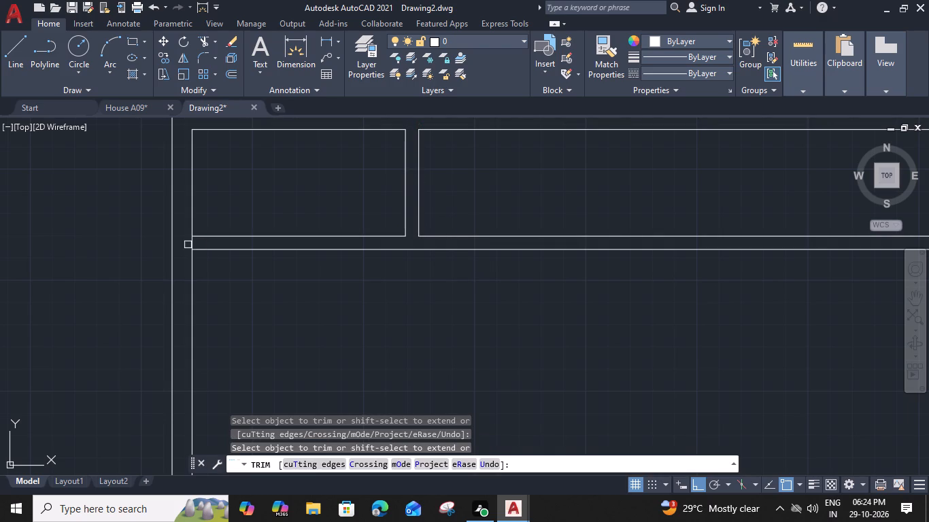
click(190, 245)
key(Escape)
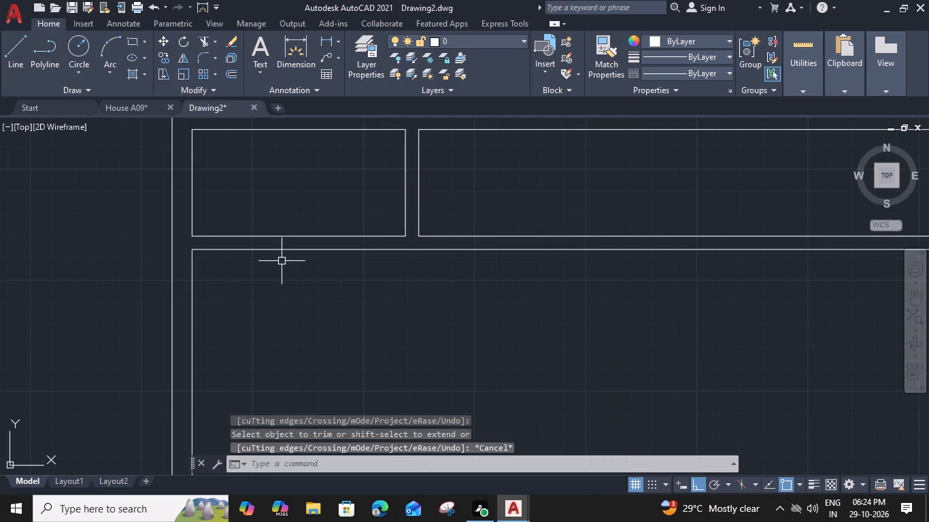
Offset the lower line of the horizontal partition 11' downward.
middle_drag(303, 263, 411, 184)
click(432, 171)
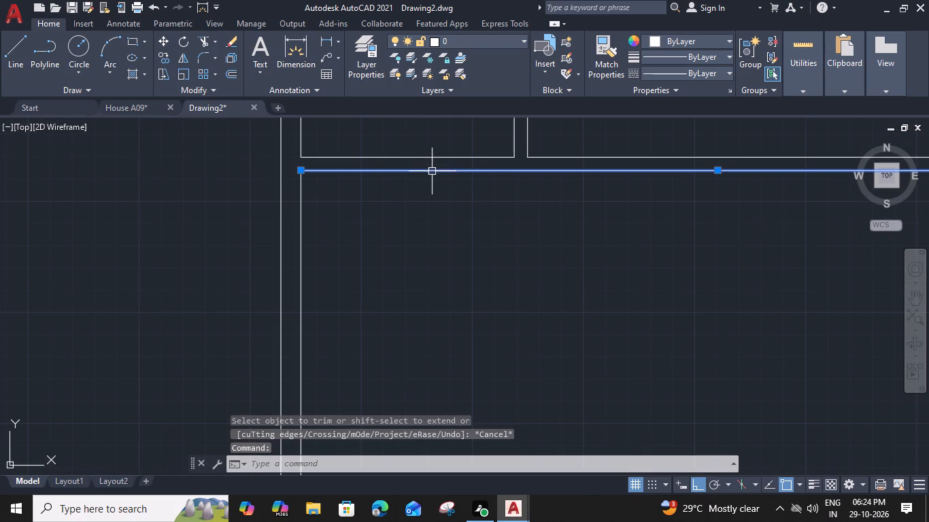
key(o)
key(space)
key(1)
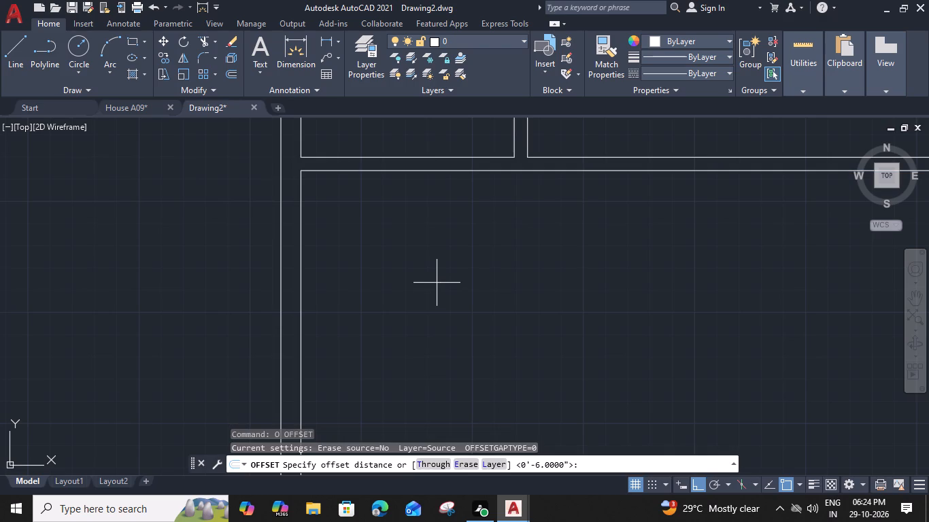
key(1)
text(')
key(space)
scroll(469, 333, down, 2)
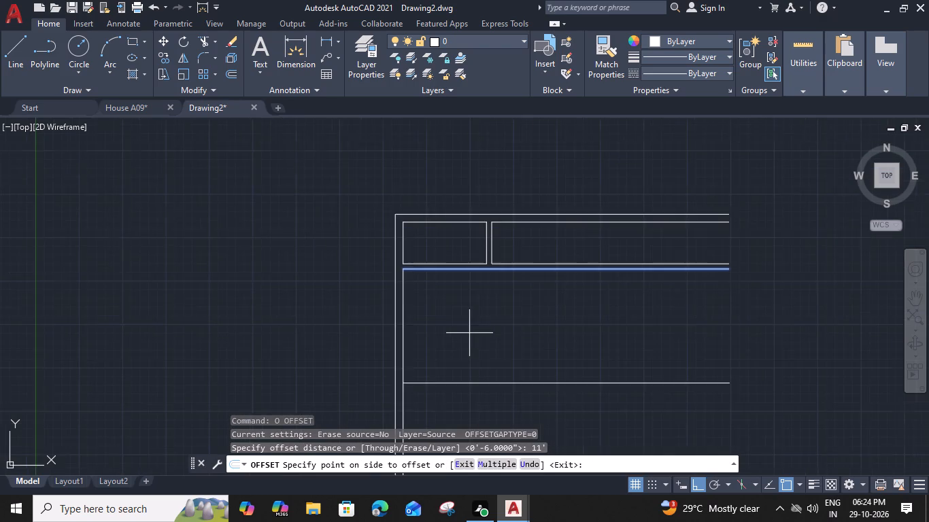
middle_drag(469, 333, 450, 248)
click(453, 273)
key(Escape)
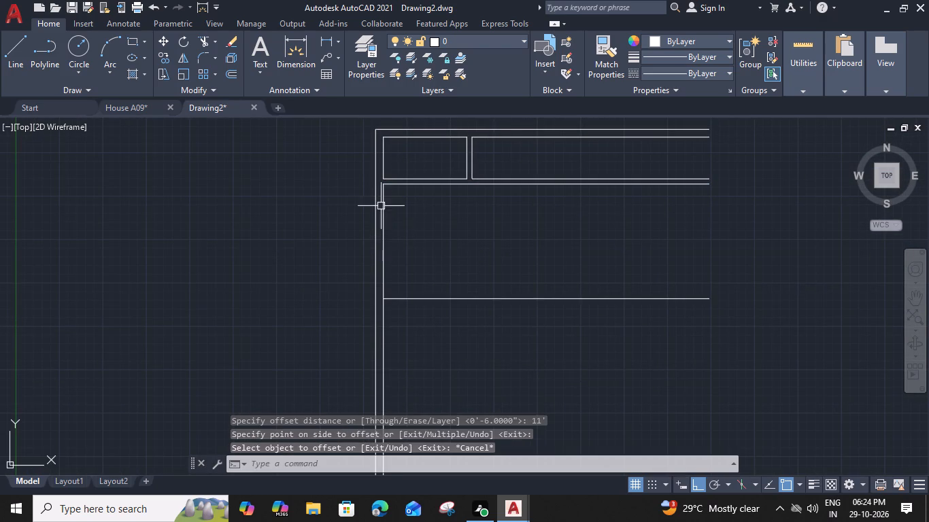
Offset the inner line of the left wall below the horizontal partition 14'10" to the right.
scroll(387, 234, up, 1)
click(379, 230)
key(o)
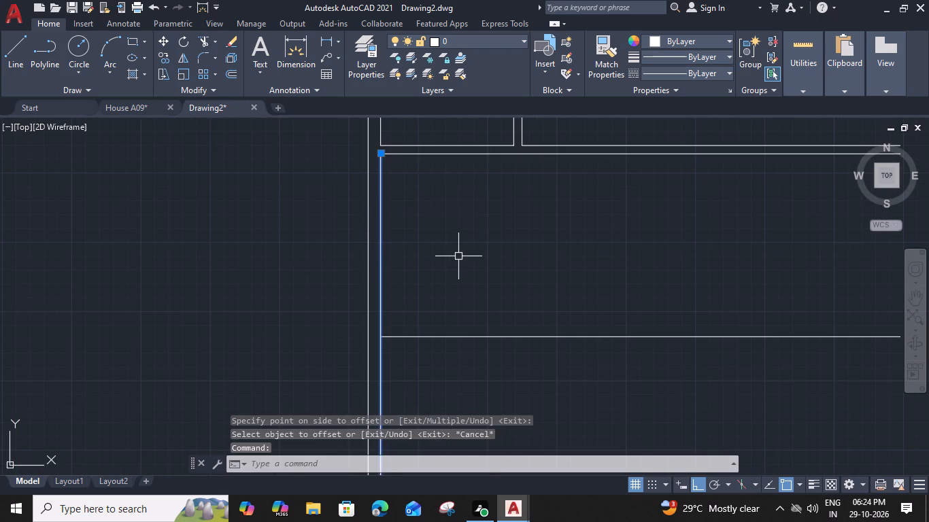
key(space)
key(1)
text(4'10")
key(Return)
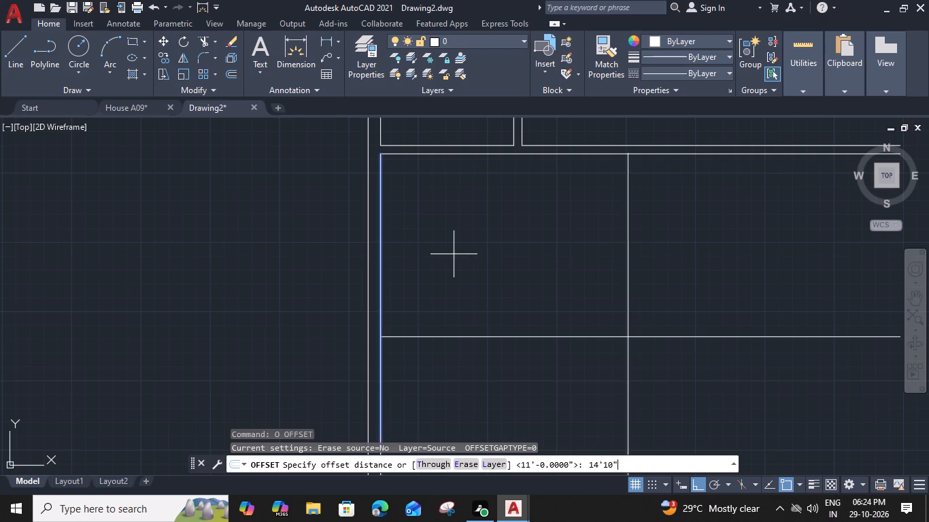
click(609, 264)
key(Escape)
Offset the new vertical line 6" to the right and the new lower horizontal line 6" downward.
middle_drag(568, 297, 480, 299)
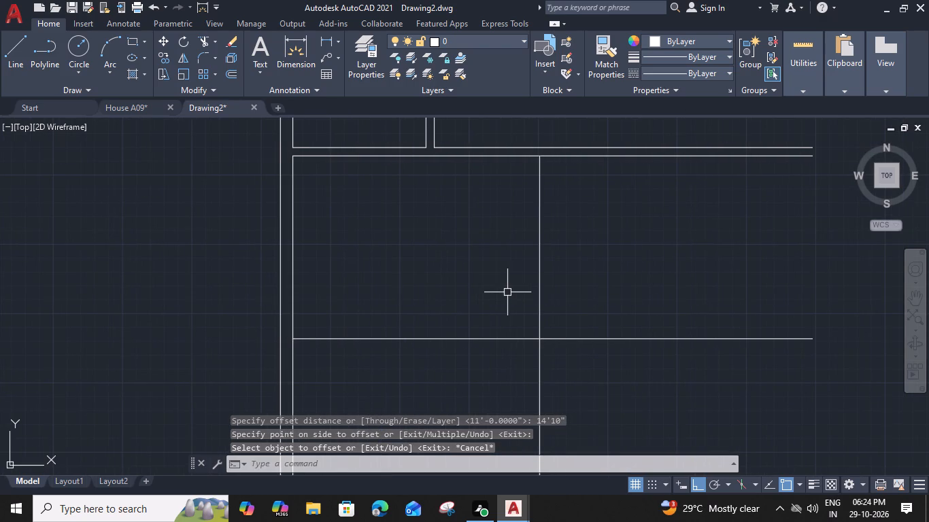
text(TR)
key(Escape)
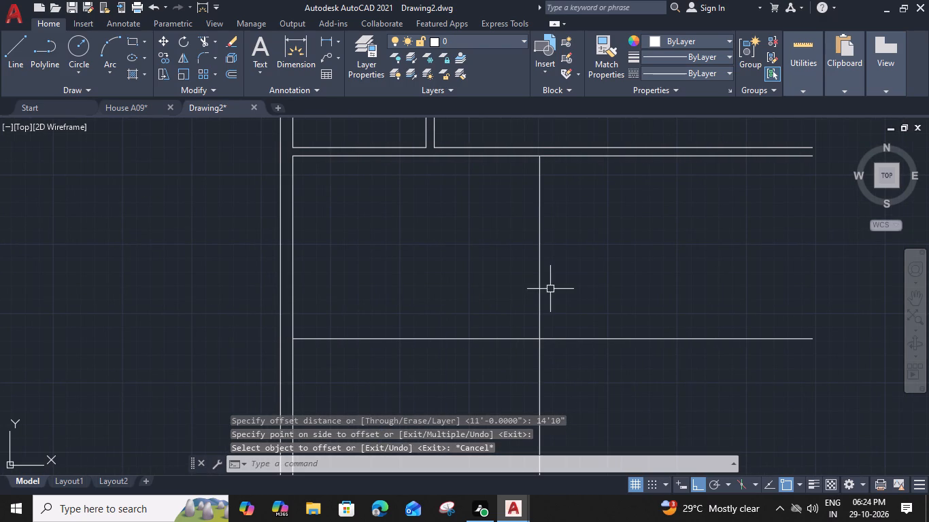
click(538, 285)
key(o)
key(space)
text(6")
key(Return)
click(619, 300)
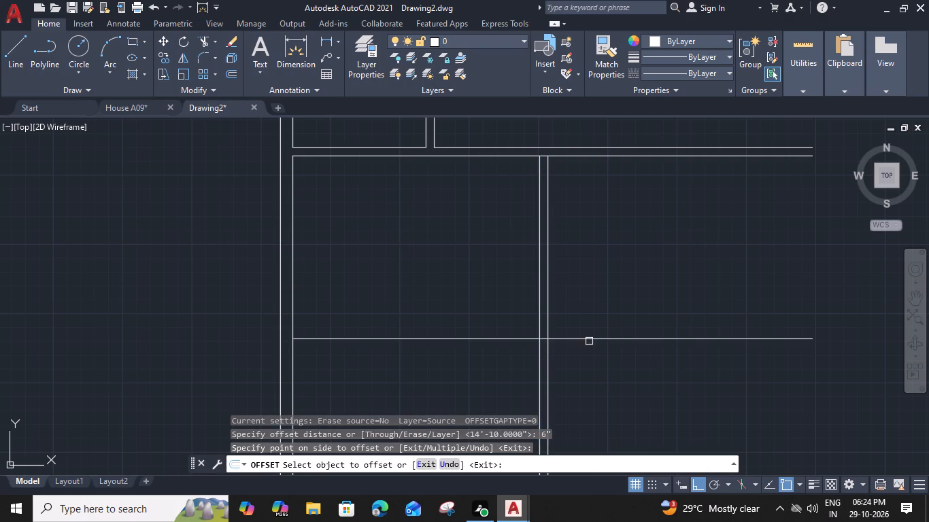
click(588, 338)
click(589, 381)
key(Escape)
Trim the new vertical partition's junctions with both horizontal partitions and remove its lines below the lower one.
text(TR)
key(space)
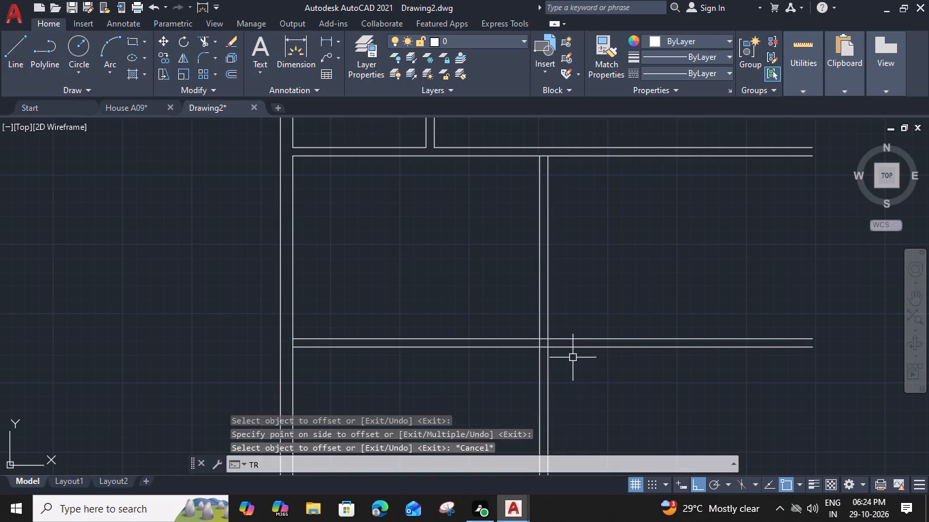
middle_drag(542, 254, 517, 268)
scroll(524, 169, up, 1)
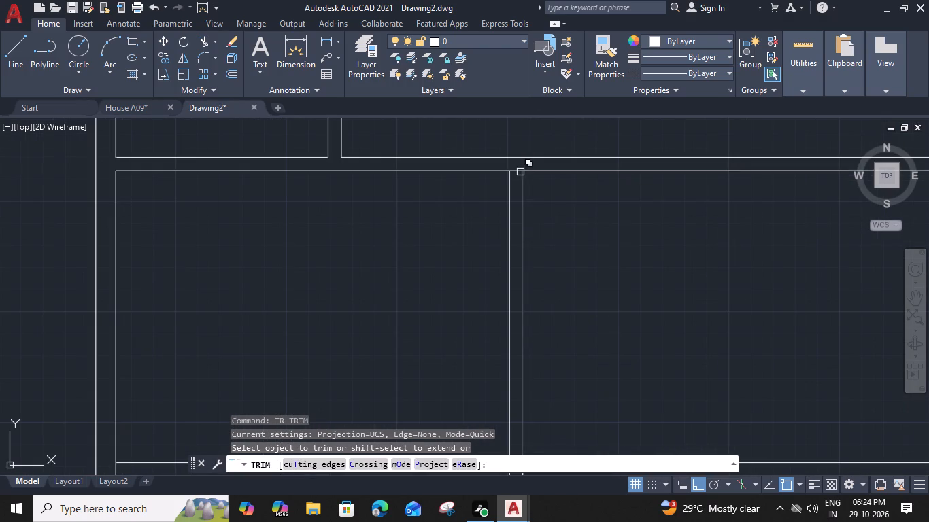
click(516, 169)
middle_drag(559, 324, 559, 182)
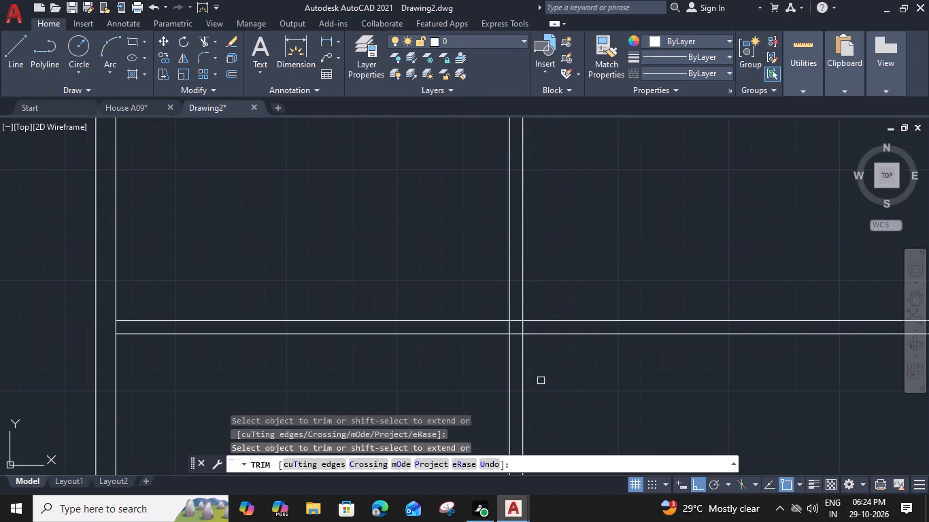
click(514, 320)
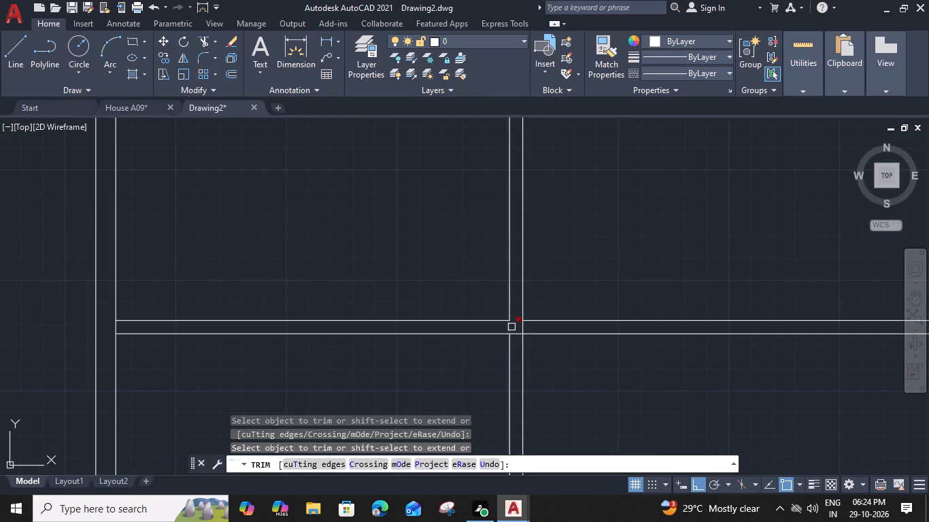
click(511, 327)
click(522, 328)
scroll(523, 330, down, 1)
click(537, 379)
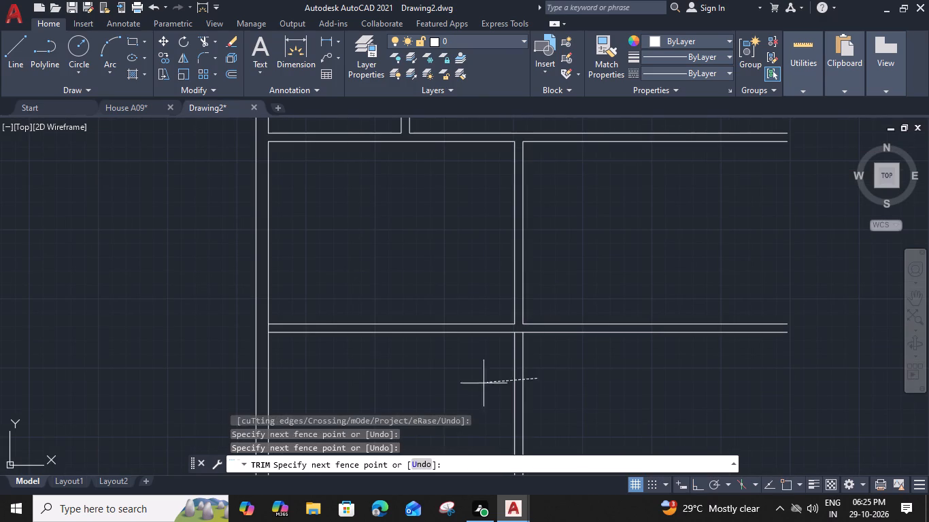
click(475, 385)
key(Escape)
Trim the left wall's inner line between the two lines of the lower horizontal partition.
middle_click(591, 287)
key(t)
key(r)
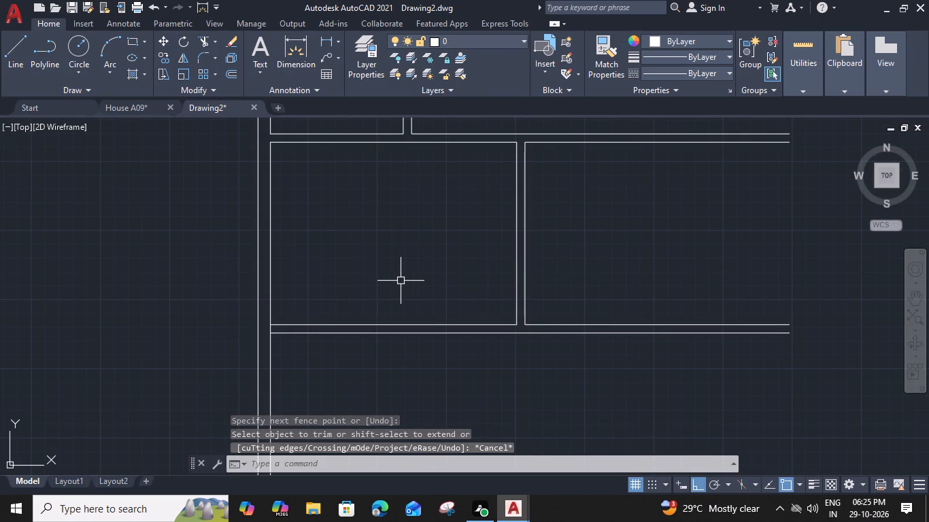
key(space)
scroll(260, 328, up, 1)
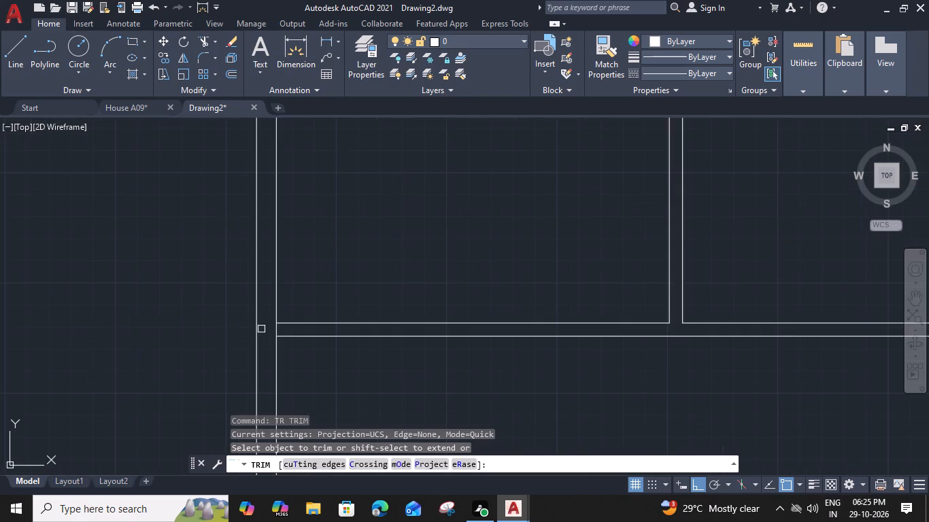
click(276, 329)
key(Escape)
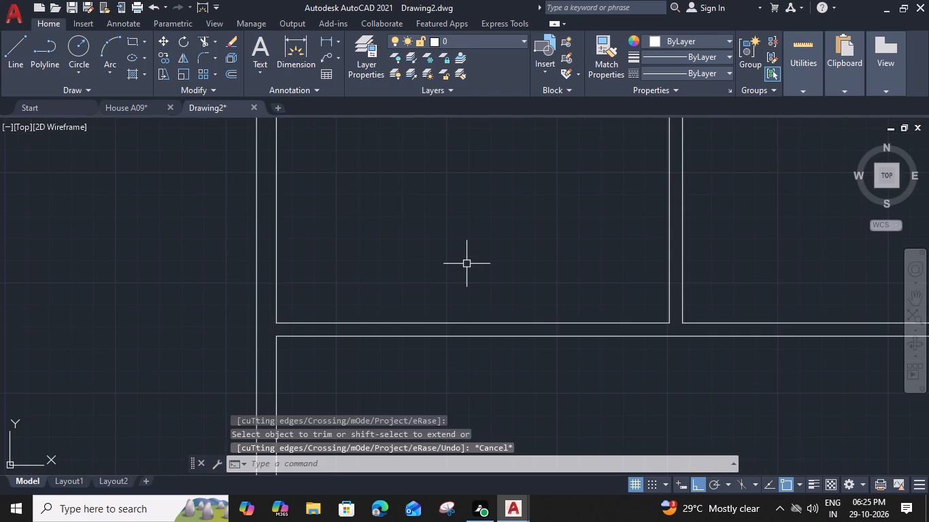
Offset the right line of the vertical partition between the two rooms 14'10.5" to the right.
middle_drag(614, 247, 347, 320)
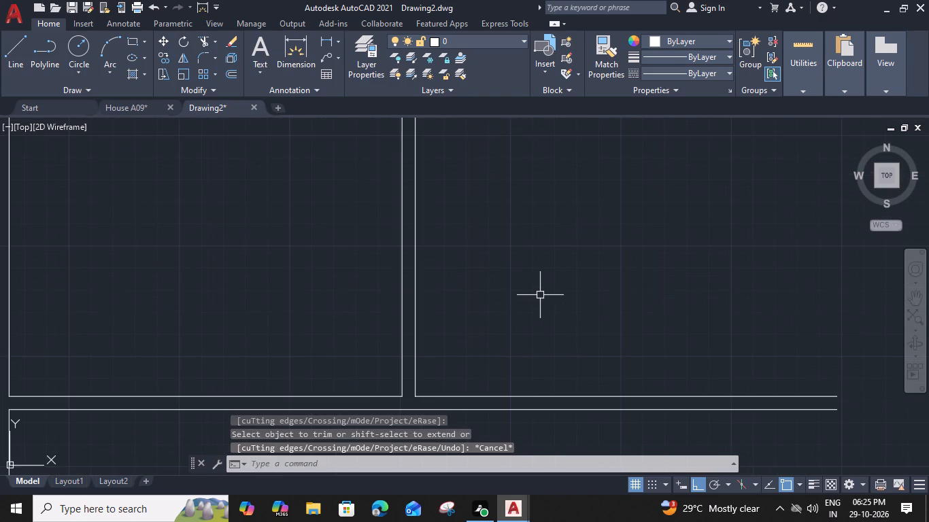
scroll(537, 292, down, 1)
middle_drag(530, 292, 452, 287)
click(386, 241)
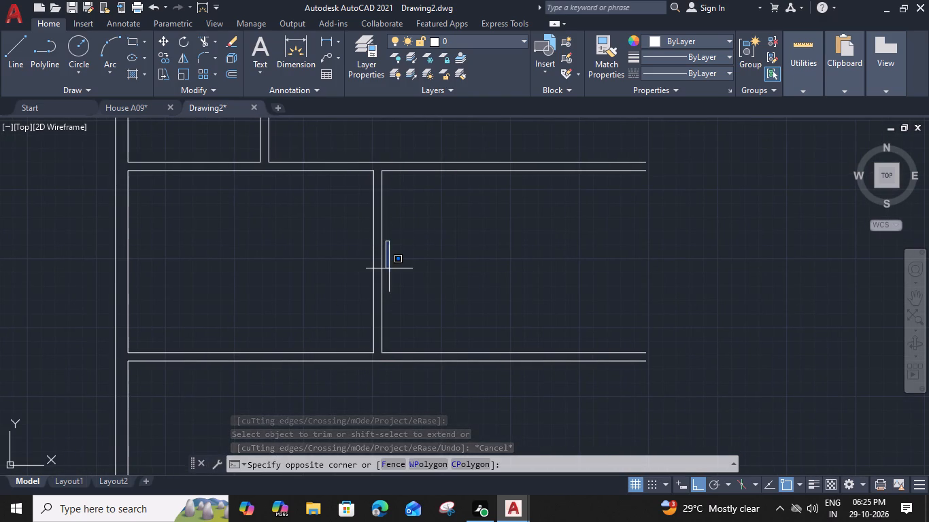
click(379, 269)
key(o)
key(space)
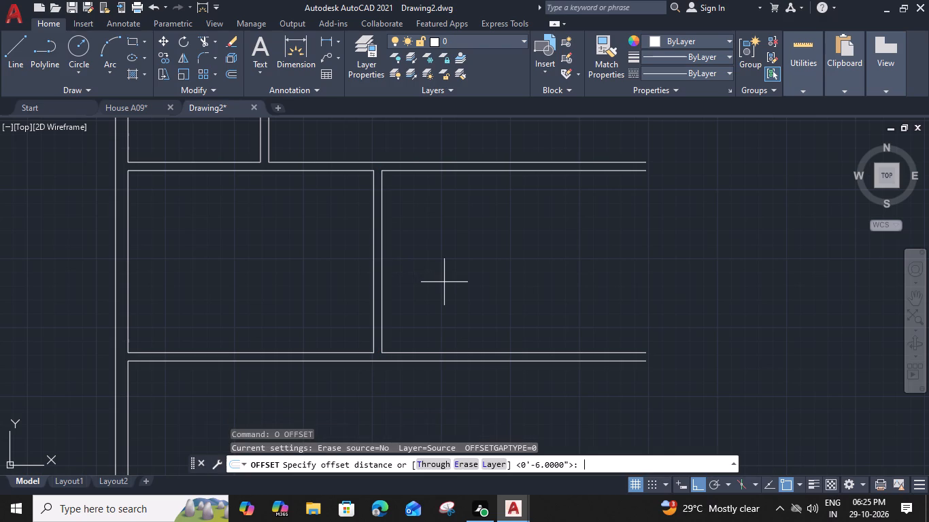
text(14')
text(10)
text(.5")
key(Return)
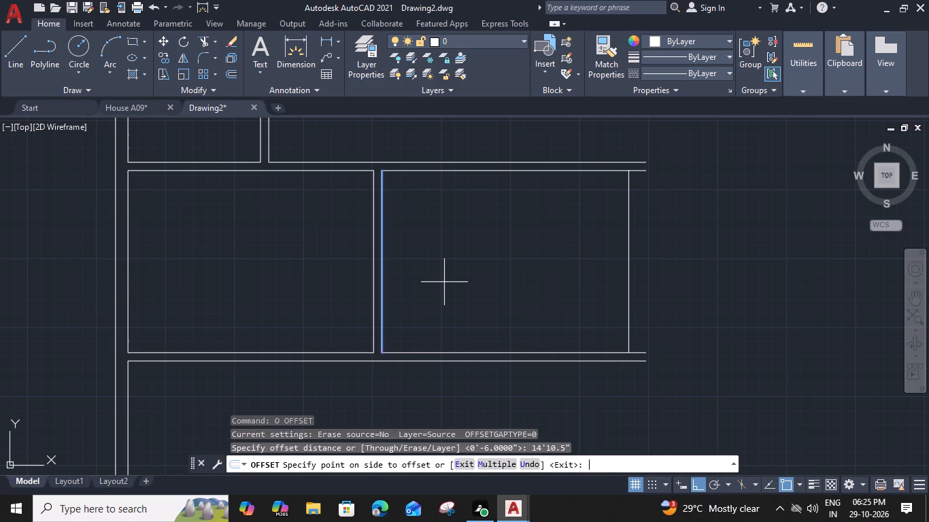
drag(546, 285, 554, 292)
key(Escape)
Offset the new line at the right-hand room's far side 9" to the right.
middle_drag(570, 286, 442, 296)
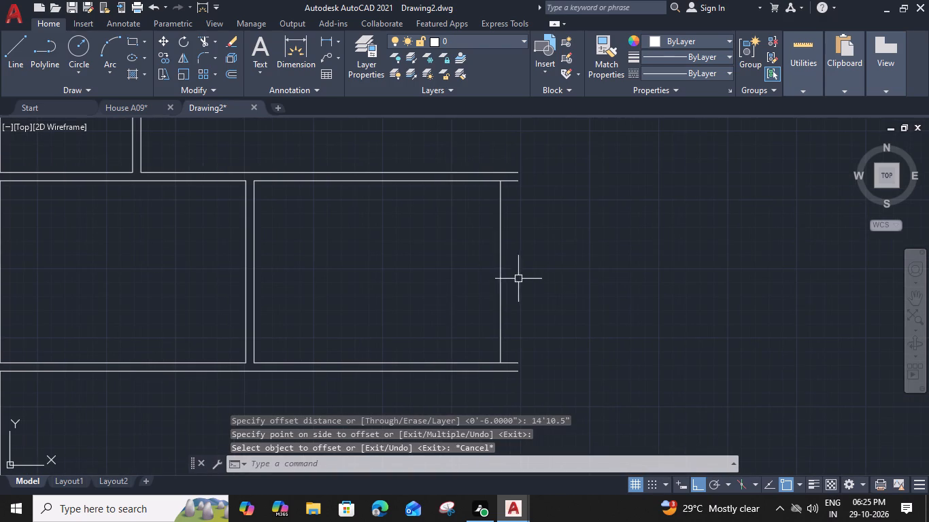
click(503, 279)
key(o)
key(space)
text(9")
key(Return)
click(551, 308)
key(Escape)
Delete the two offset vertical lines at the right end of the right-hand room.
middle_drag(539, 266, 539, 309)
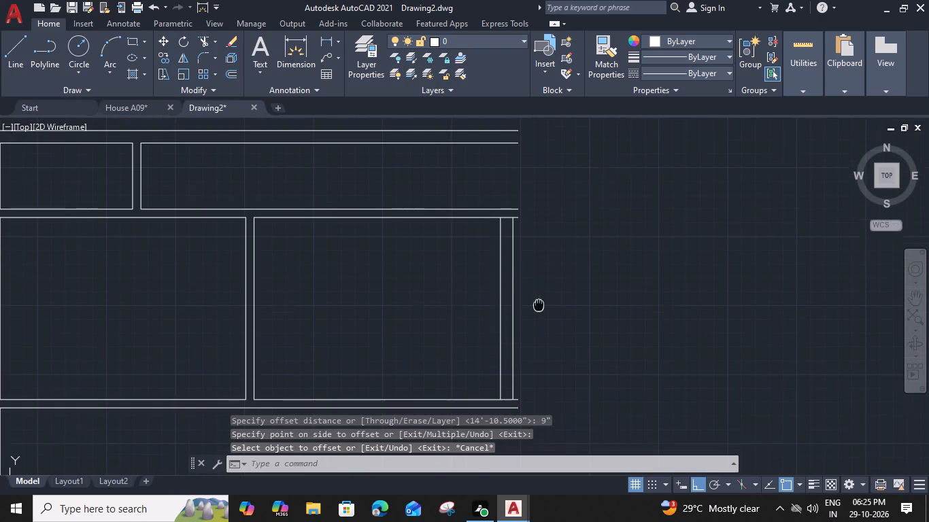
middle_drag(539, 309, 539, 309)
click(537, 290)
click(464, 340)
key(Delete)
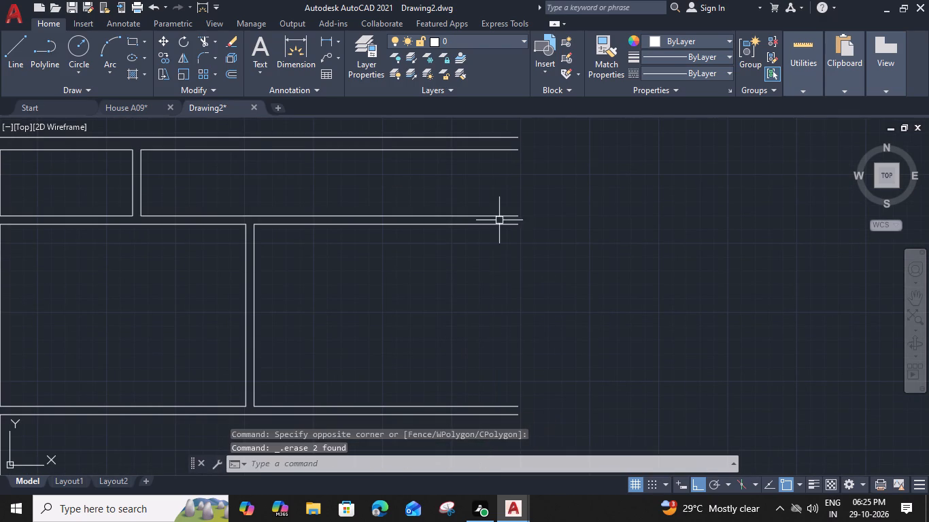
Draw a 58' vertical line downward from the right end of the top outer wall line.
key(l)
key(space)
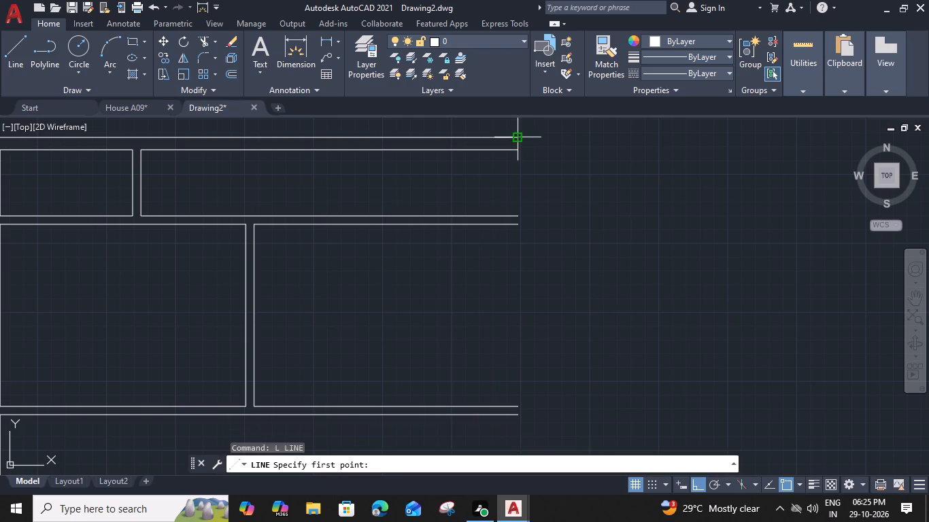
click(516, 139)
middle_drag(523, 410, 530, 259)
scroll(530, 258, down, 3)
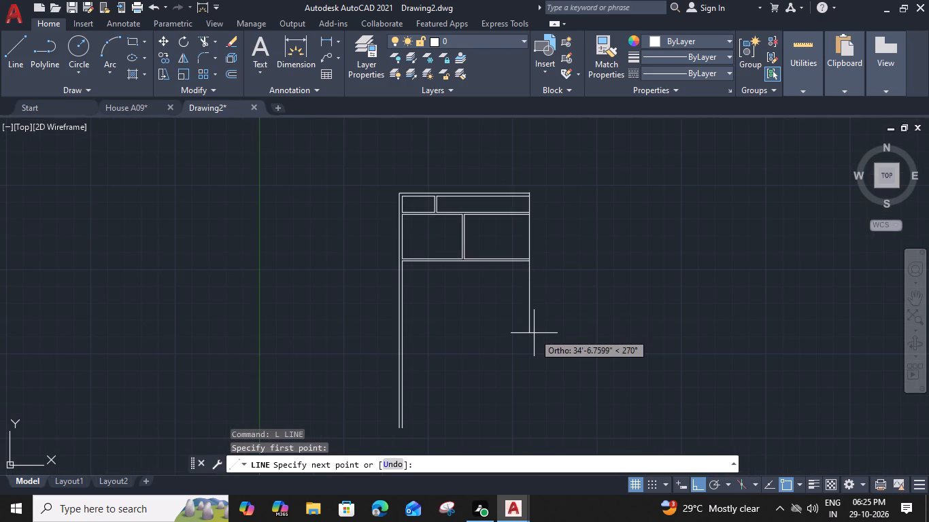
text(58')
key(space)
key(Escape)
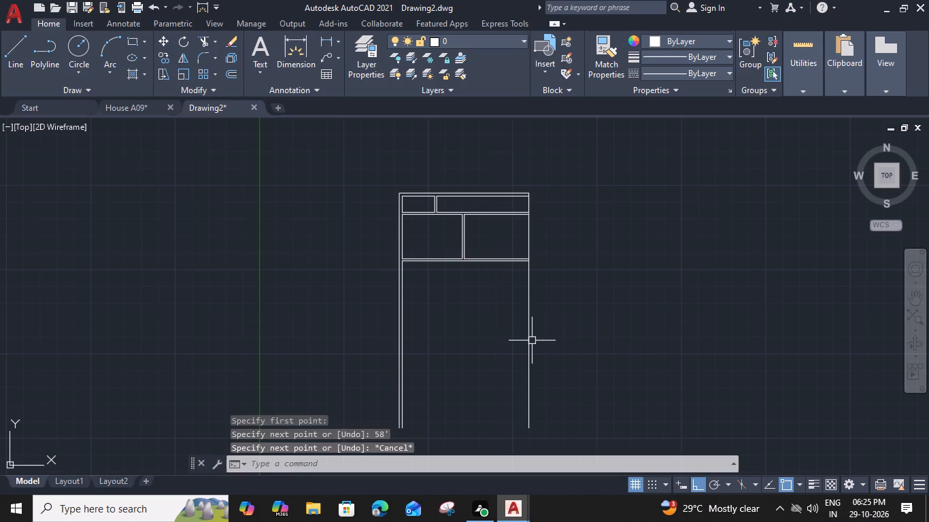
Offset the new right outer wall line 9" inward.
click(532, 341)
text(O)
key(space)
text(9")
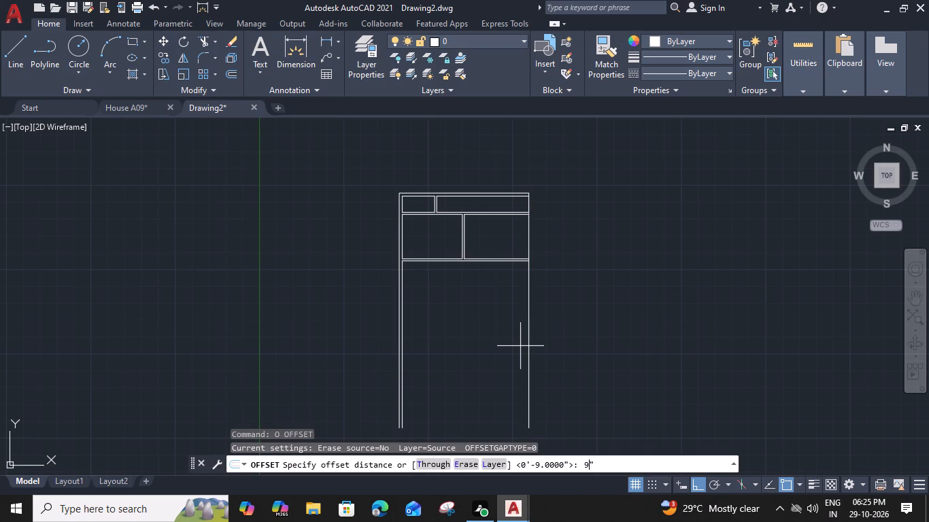
key(Return)
click(475, 354)
key(Escape)
Trim the line overlaps at the plan's top-right corner and where the upper horizontal partition meets the right outer wall.
key(t)
key(r)
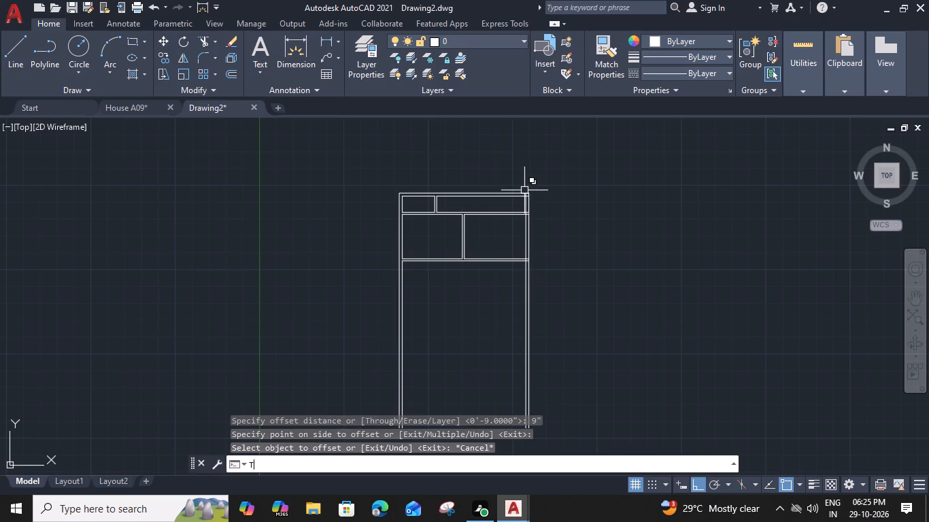
key(space)
scroll(516, 184, up, 3)
click(560, 222)
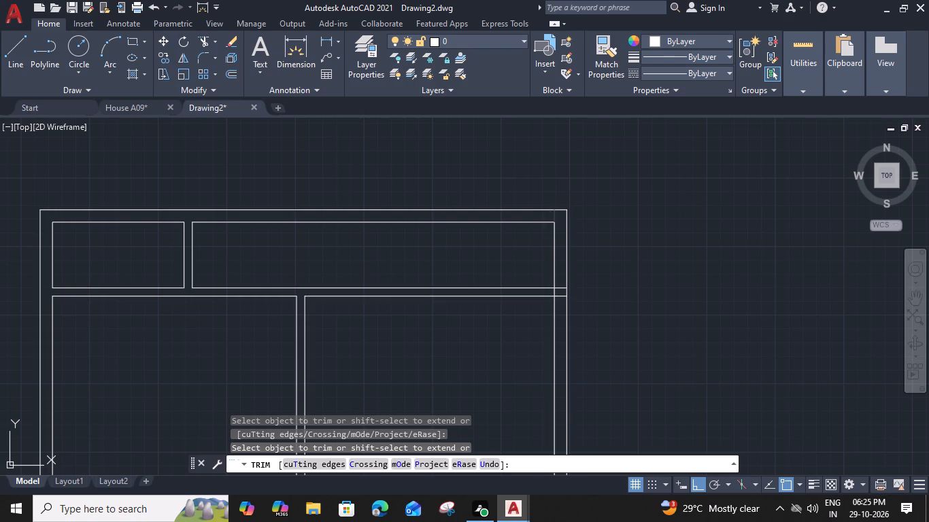
click(556, 217)
middle_drag(543, 305, 536, 261)
scroll(540, 260, up, 3)
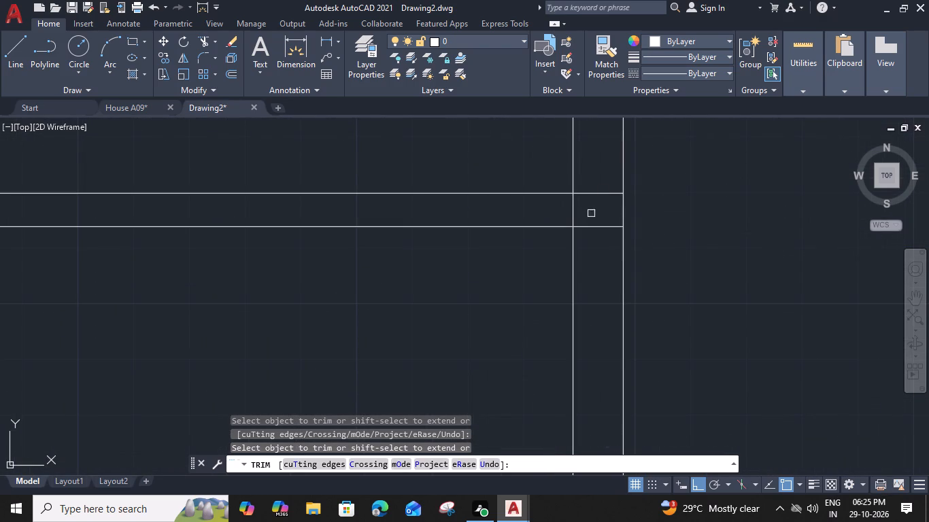
drag(605, 177, 605, 186)
drag(602, 269, 597, 256)
click(567, 209)
click(605, 221)
Trim the overlapping line ends and inner wall segment where the lower horizontal partition meets the right outer wall.
scroll(605, 221, down, 2)
middle_drag(595, 341, 526, 152)
click(535, 325)
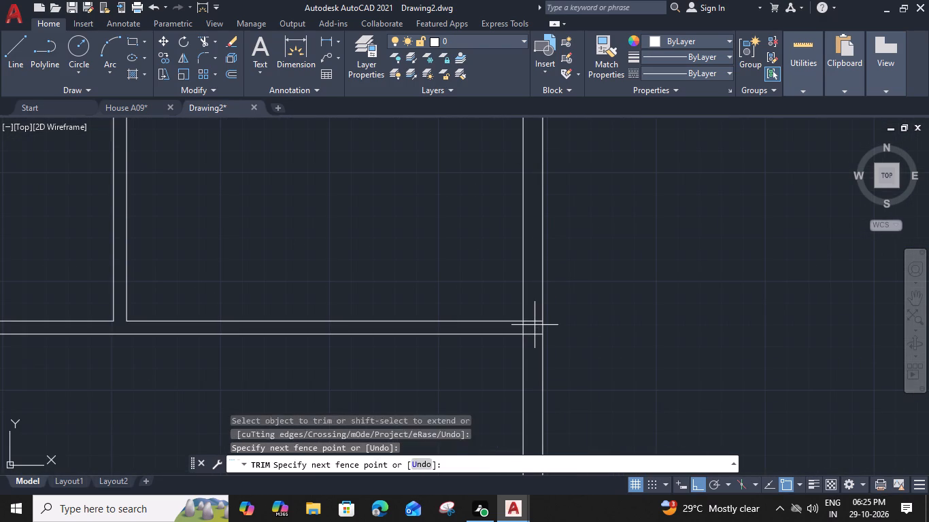
click(534, 311)
click(537, 332)
scroll(530, 328, up, 2)
click(530, 327)
click(462, 329)
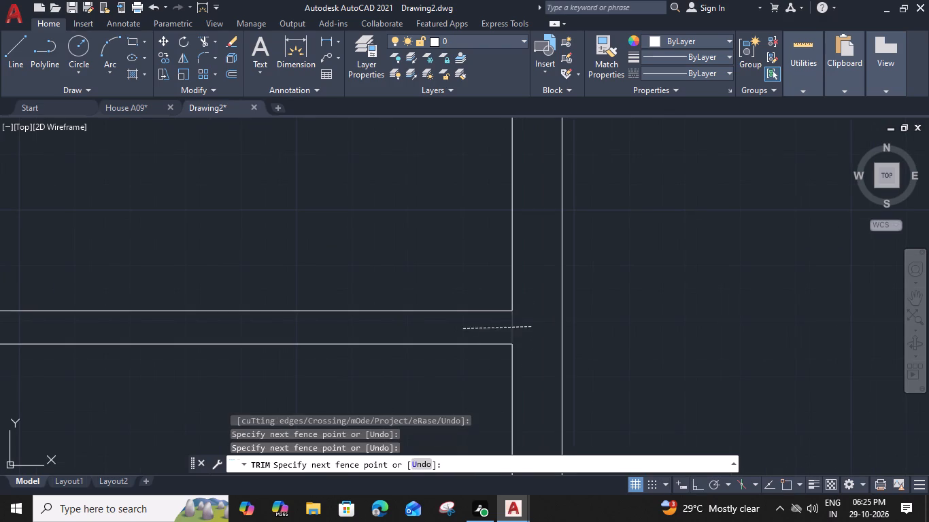
scroll(464, 327, down, 4)
middle_drag(346, 228, 406, 240)
key(Escape)
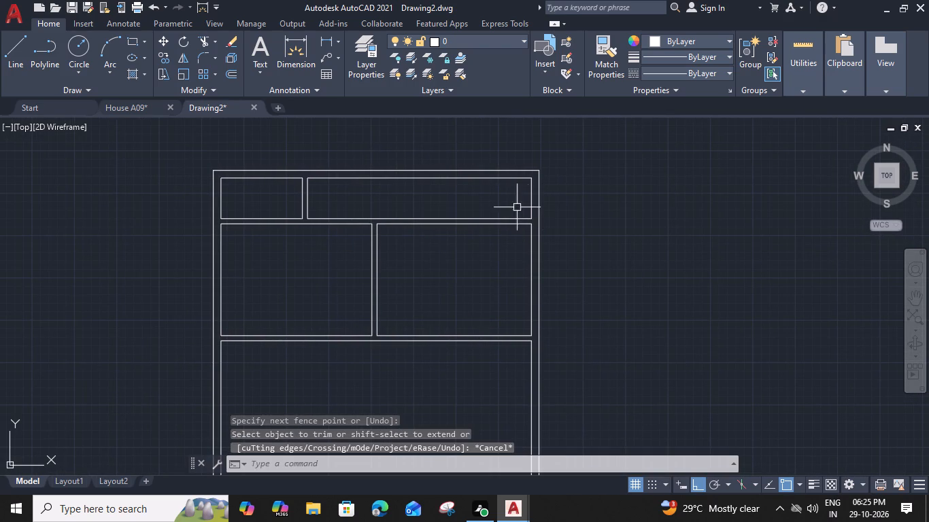
Offset the inner right wall line of the top row 8' to the left.
drag(531, 199, 525, 201)
key(o)
key(space)
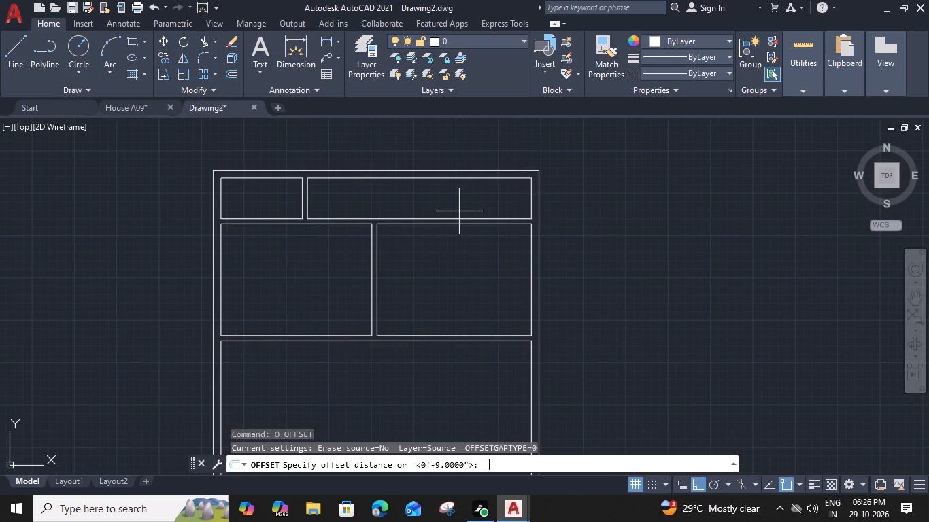
text(8')
key(space)
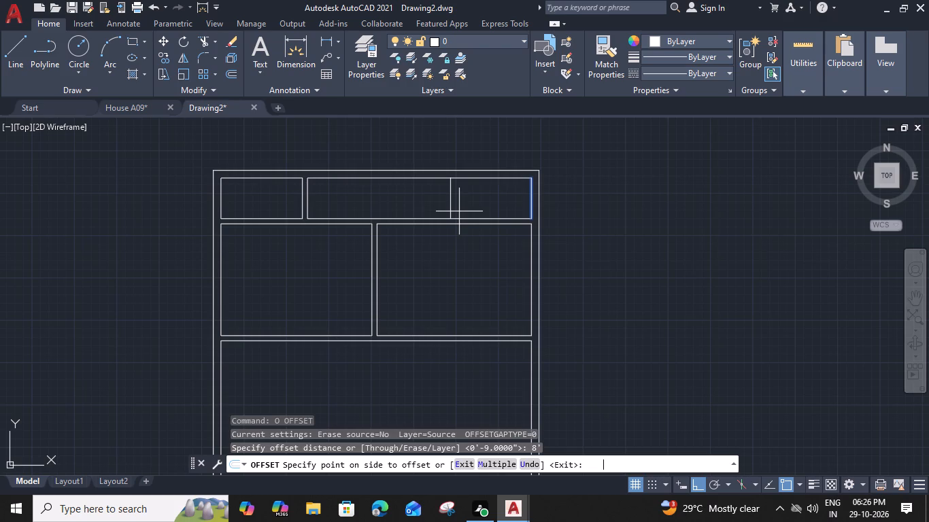
click(407, 216)
key(Escape)
Offset the new vertical line in the top row 6" to the left as a partition.
click(449, 206)
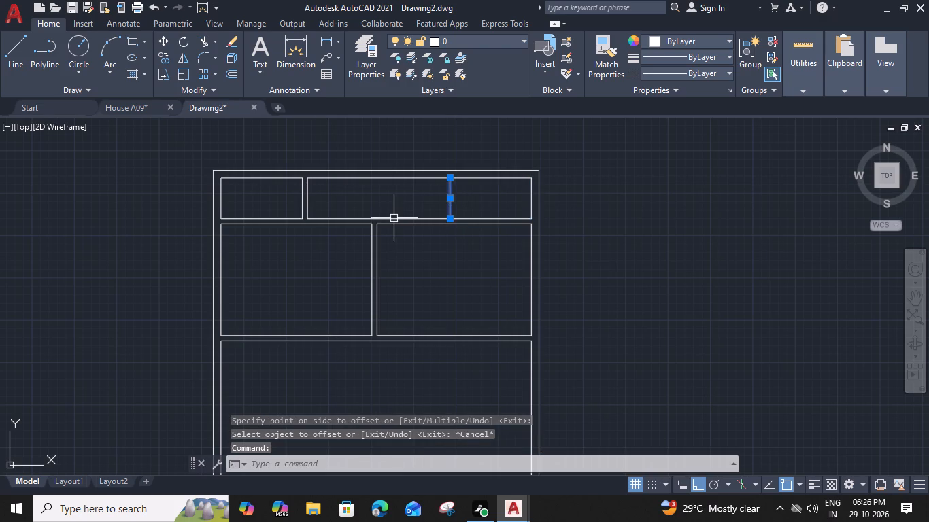
text(O 6")
key(Return)
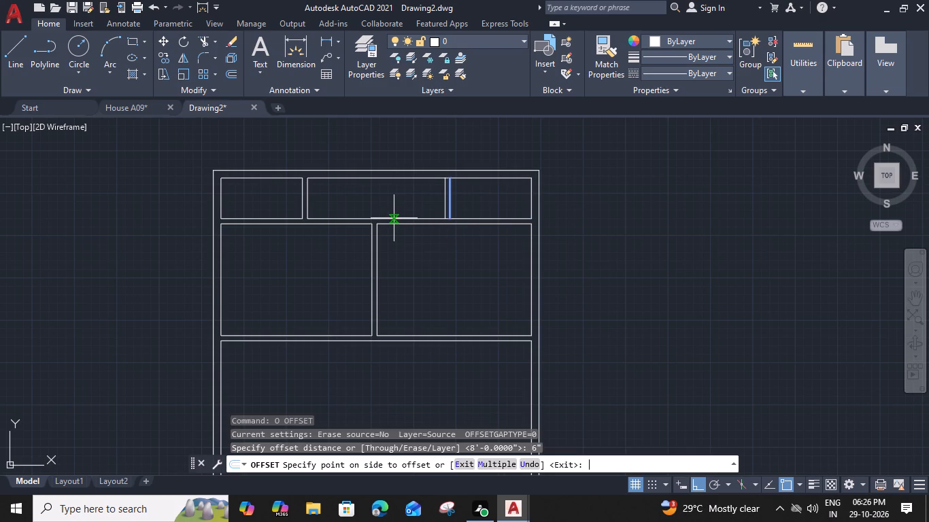
click(388, 218)
key(Escape)
Trim the horizontal wall lines between the new top-row partition's two lines at its upper and lower ends.
text(TR)
key(space)
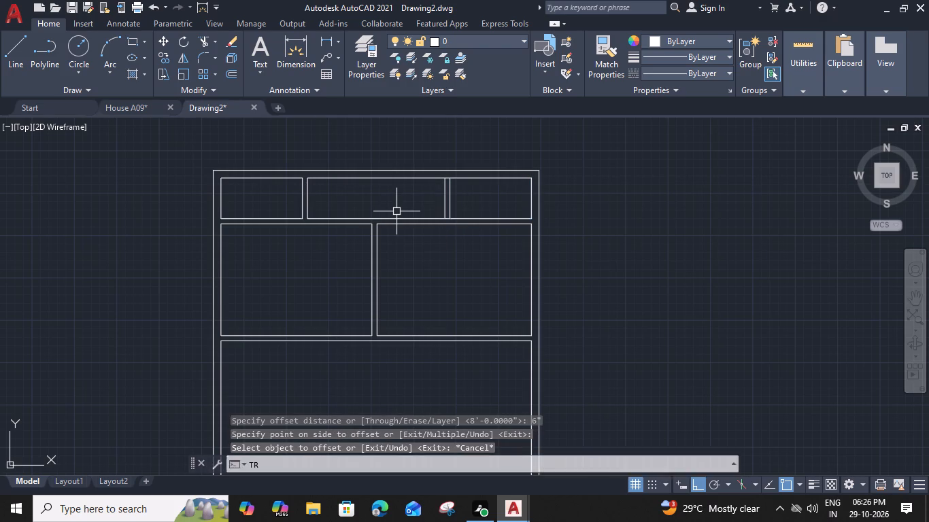
scroll(457, 169, up, 2)
click(432, 190)
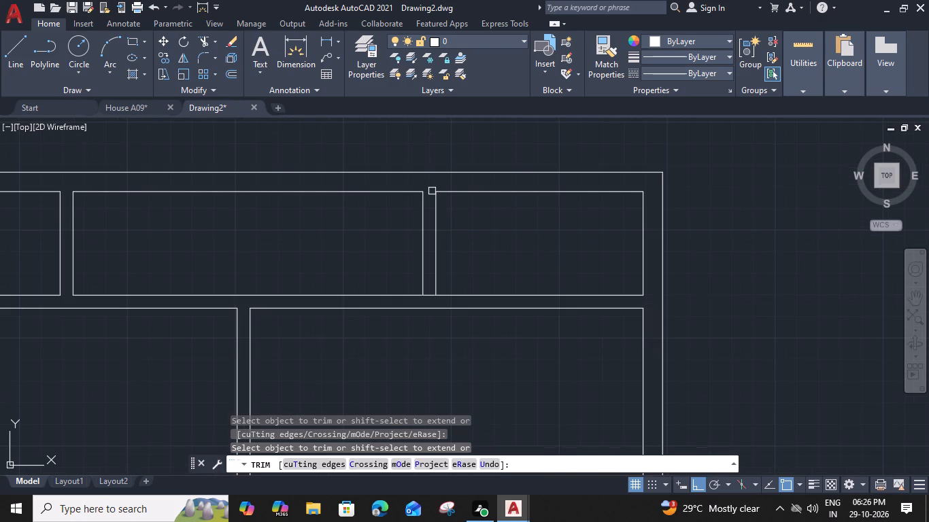
click(430, 295)
key(Escape)
Offset the lower line of the horizontal partition below the second-row rooms 12' downward.
scroll(426, 291, down, 2)
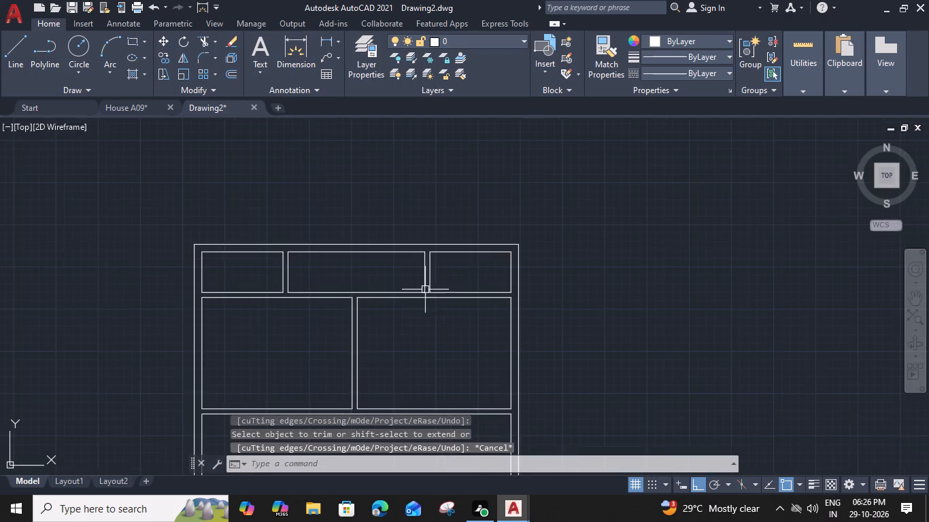
middle_drag(360, 365, 436, 241)
middle_drag(422, 334, 437, 302)
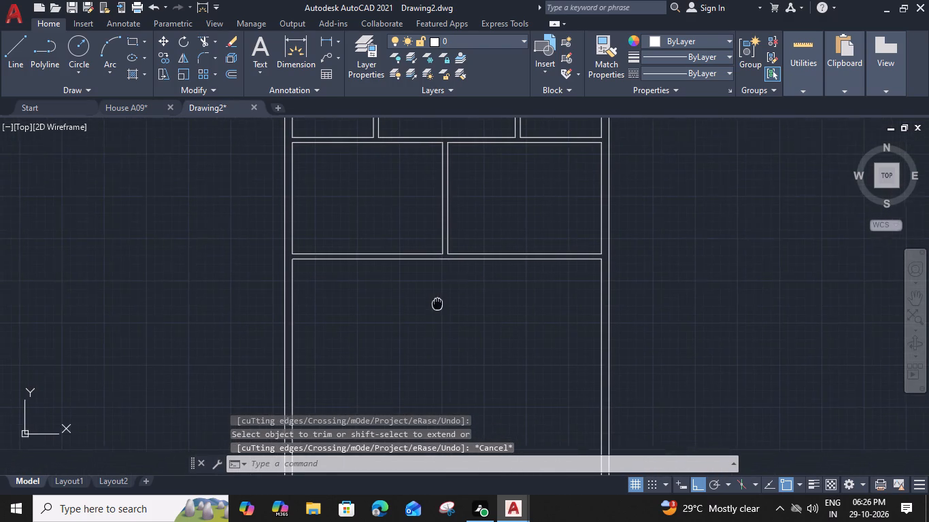
middle_drag(437, 302, 454, 302)
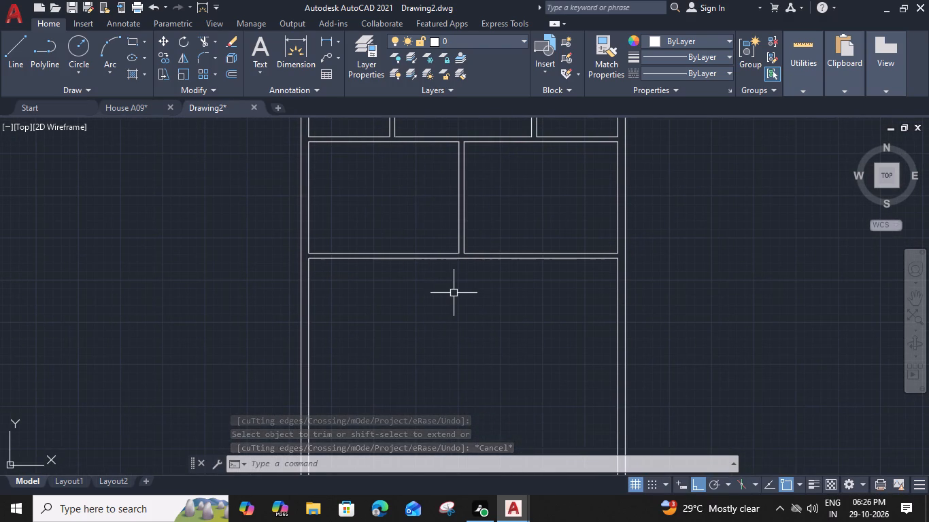
click(573, 262)
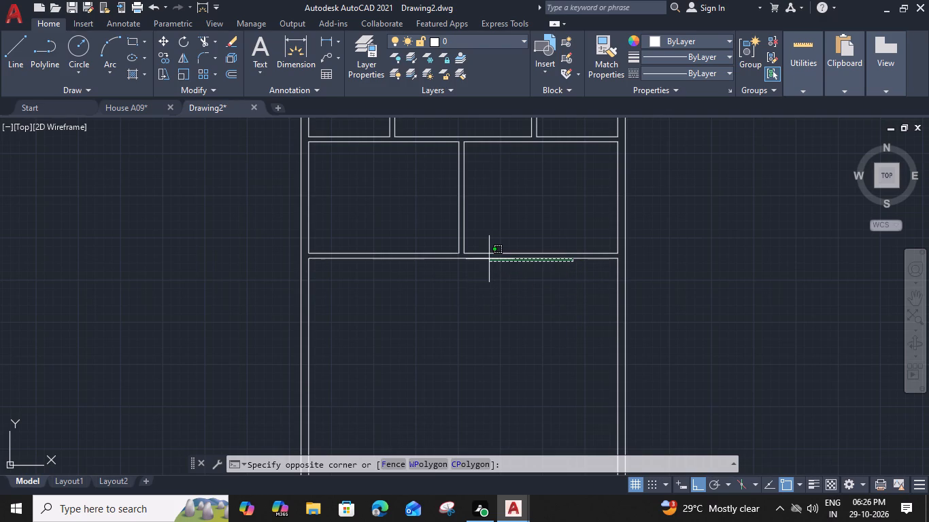
scroll(489, 258, up, 2)
click(489, 254)
text(O)
key(space)
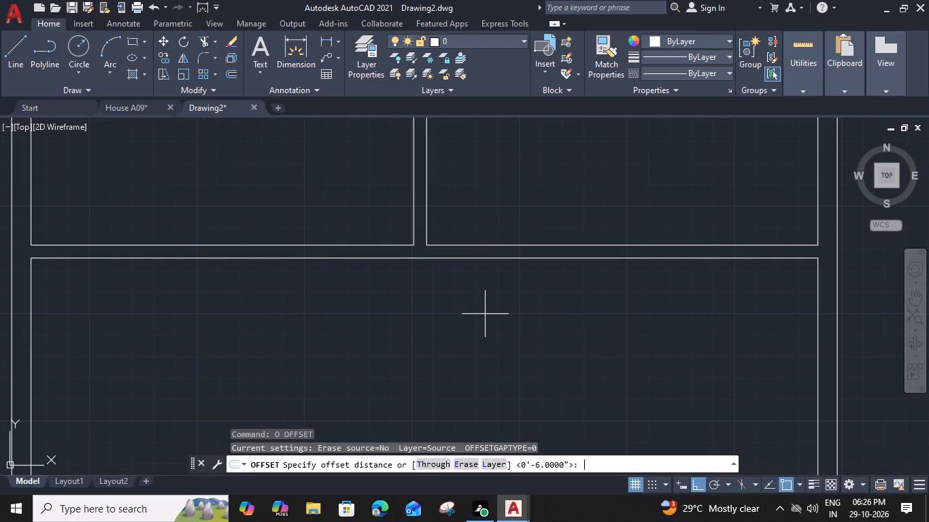
text(12')
key(space)
scroll(494, 341, down, 2)
middle_drag(490, 338, 470, 217)
click(474, 302)
key(Escape)
Offset the new horizontal line 6" downward as a partition.
click(505, 310)
key(o)
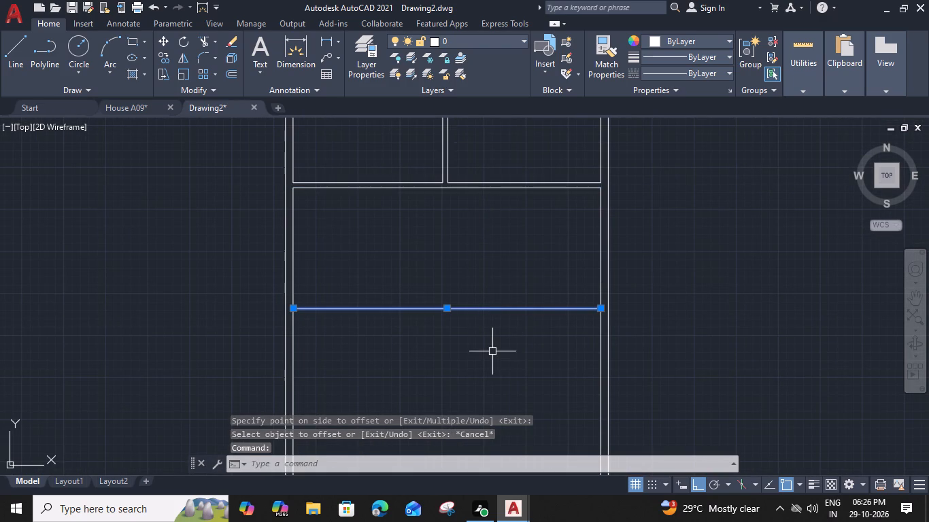
key(space)
text(6")
key(Return)
click(488, 353)
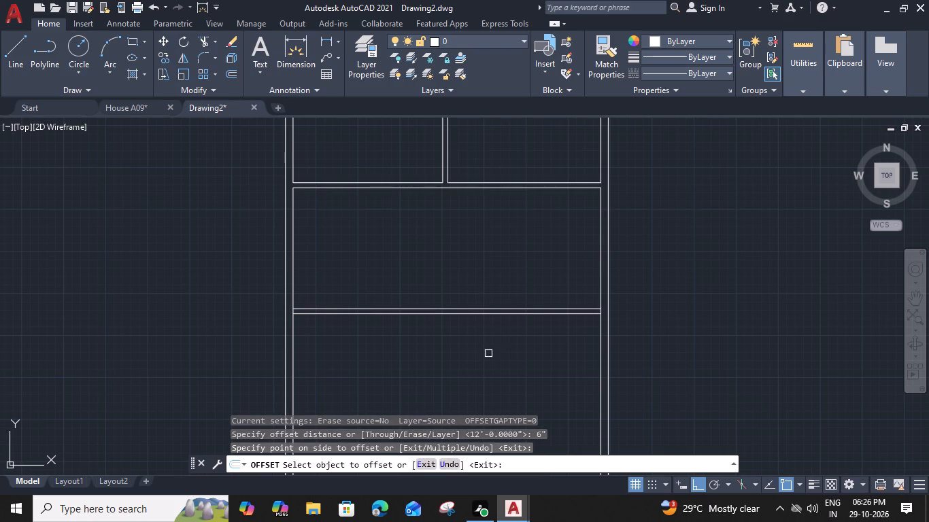
key(Escape)
Trim the right inner wall line between the two lines of the new horizontal partition.
text(TR)
key(space)
scroll(621, 298, up, 2)
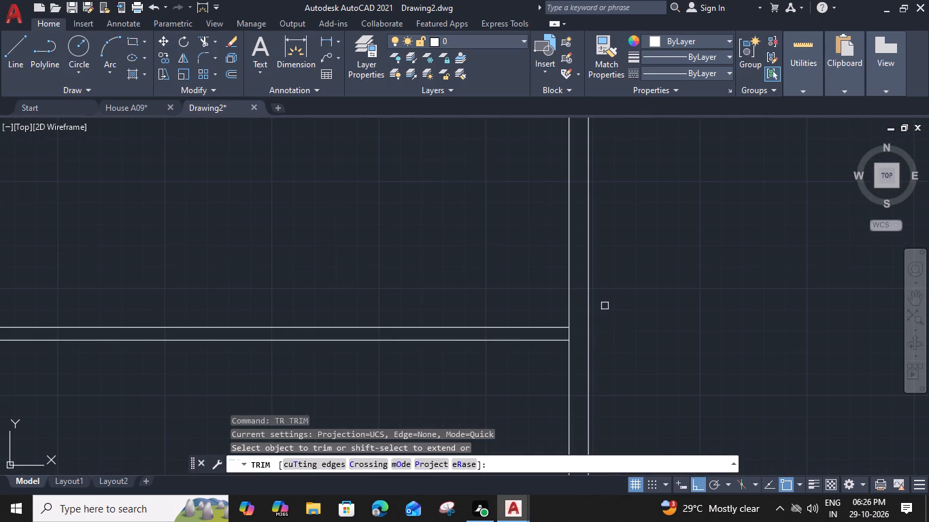
click(570, 335)
scroll(570, 335, down, 3)
key(Escape)
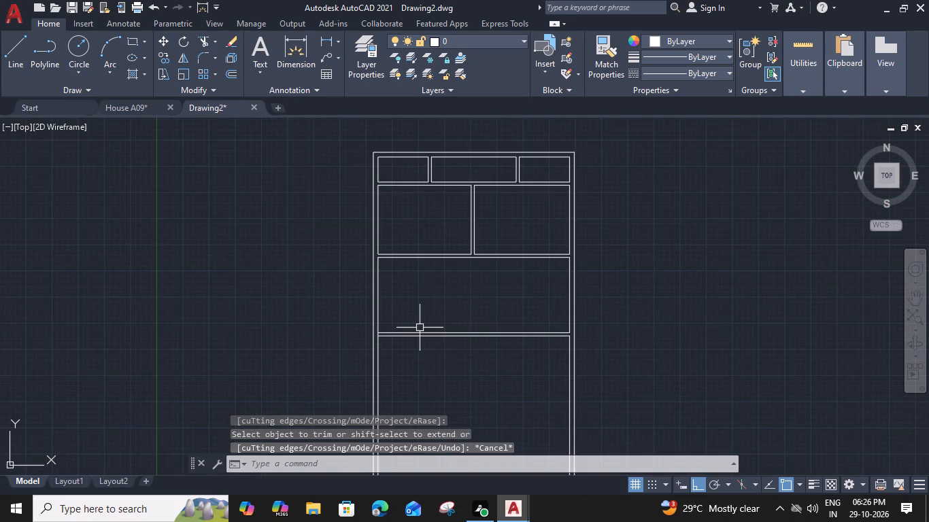
Offset the inner right wall line of the third-row room 11'4.5" to the left.
middle_drag(403, 319, 452, 316)
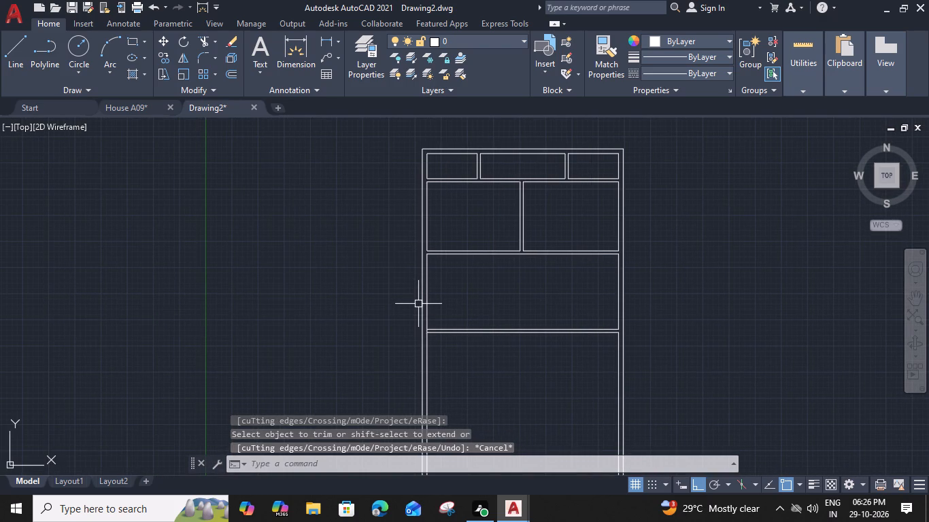
scroll(606, 283, up, 1)
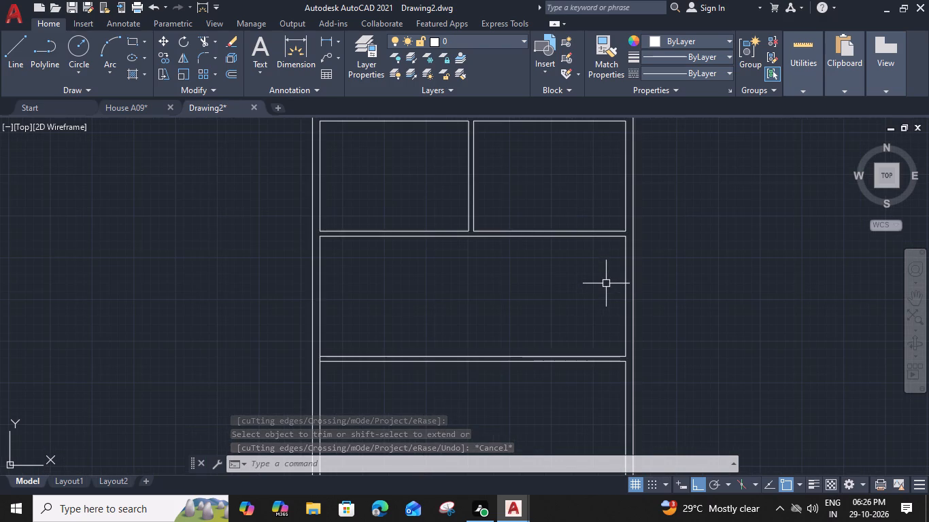
click(624, 294)
text(O)
key(space)
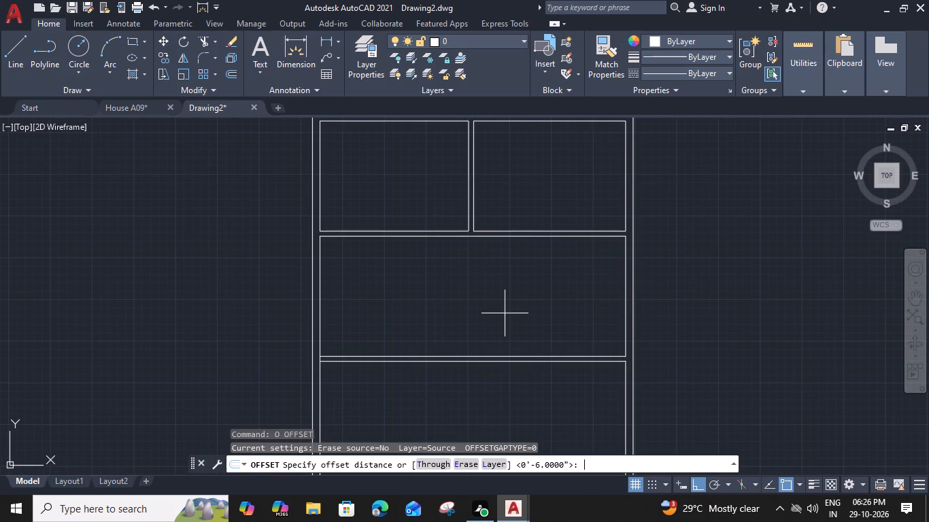
key(1)
text(1'4.5")
key(Return)
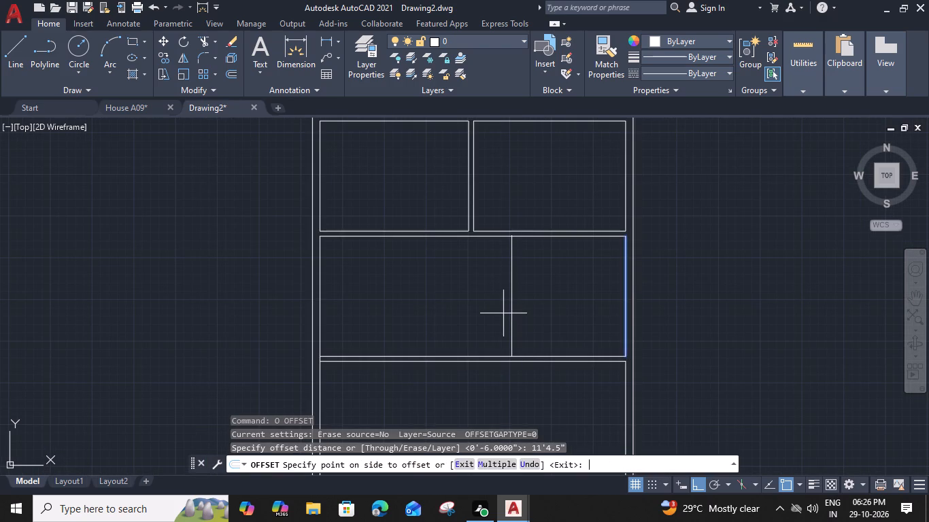
click(488, 313)
key(Escape)
Offset the new vertical line in the third row 6" to the left as a partition.
click(506, 293)
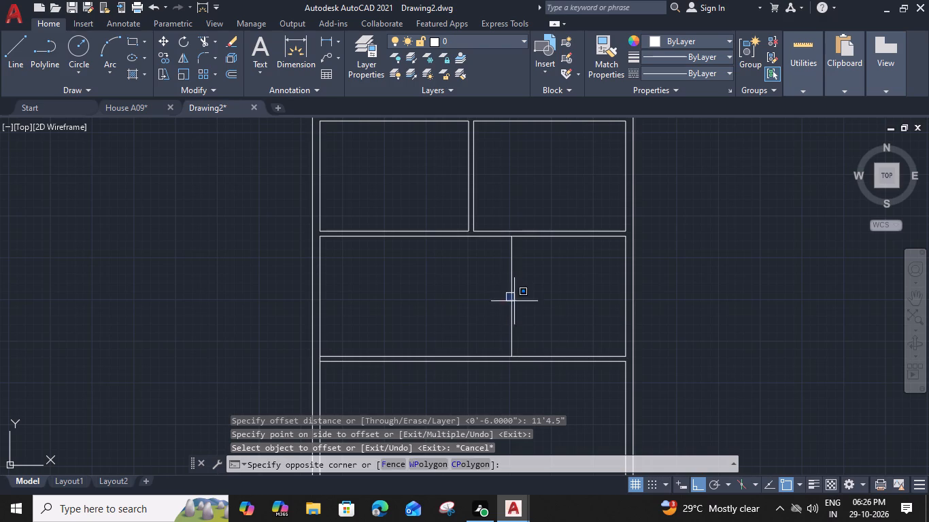
click(520, 321)
drag(530, 298, 521, 302)
click(470, 318)
text(O 6")
key(Return)
click(446, 319)
key(Escape)
Trim the horizontal wall lines between the third-row partition's two lines at its upper and lower ends.
middle_drag(437, 317, 380, 321)
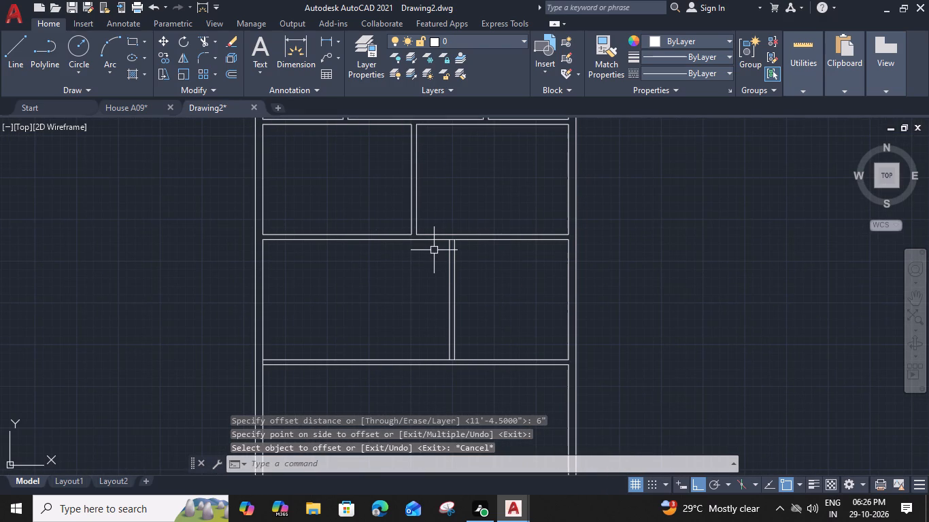
middle_drag(418, 253, 430, 273)
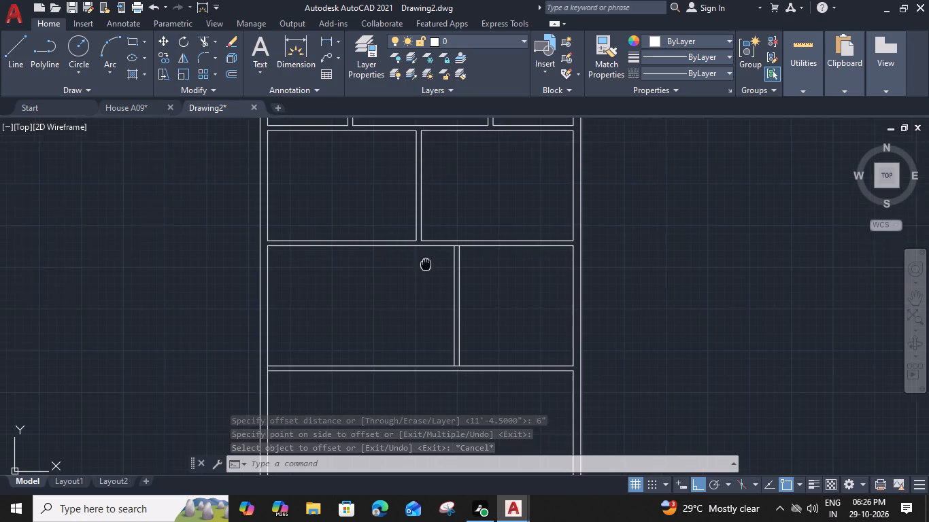
middle_drag(430, 273, 440, 277)
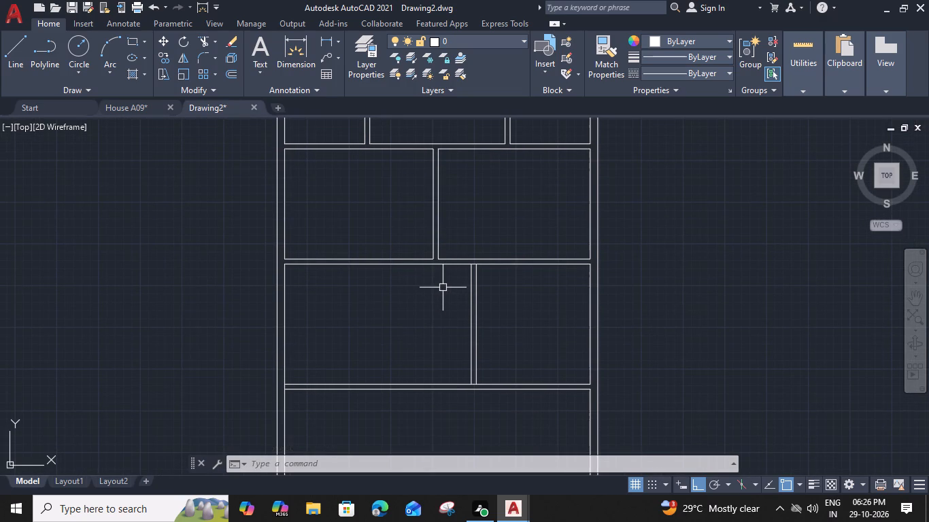
text(TR)
key(space)
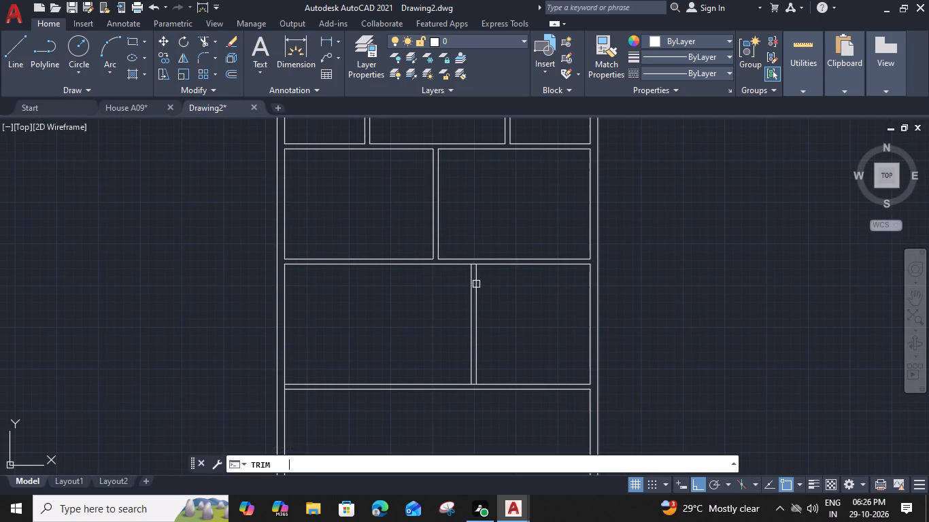
scroll(469, 260, up, 2)
click(482, 270)
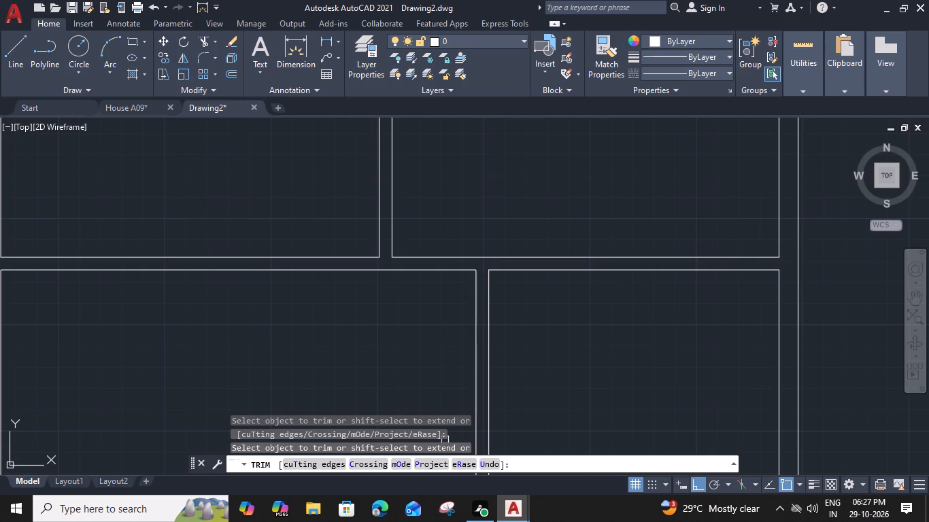
middle_drag(445, 441, 426, 292)
scroll(490, 374, up, 2)
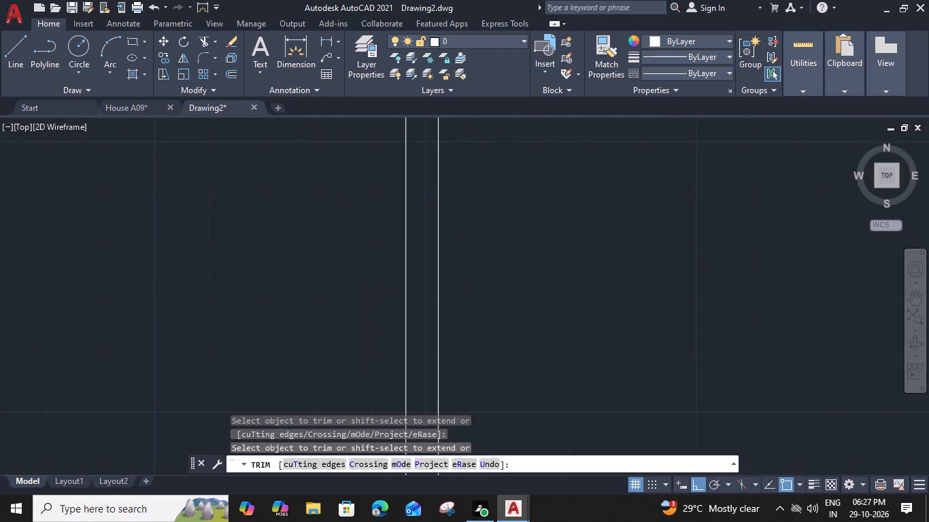
middle_drag(448, 396, 450, 167)
click(425, 279)
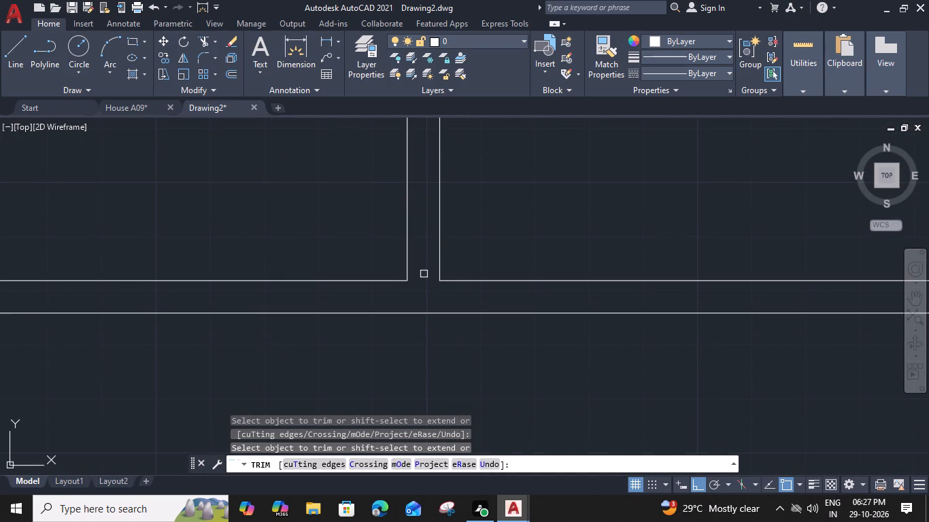
key(Escape)
scroll(420, 264, down, 4)
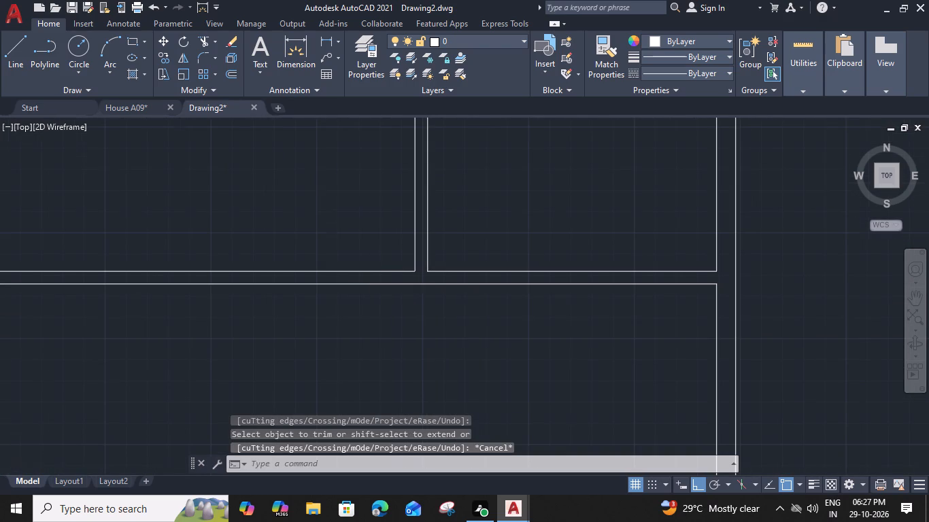
scroll(376, 277, down, 1)
middle_drag(376, 277, 445, 288)
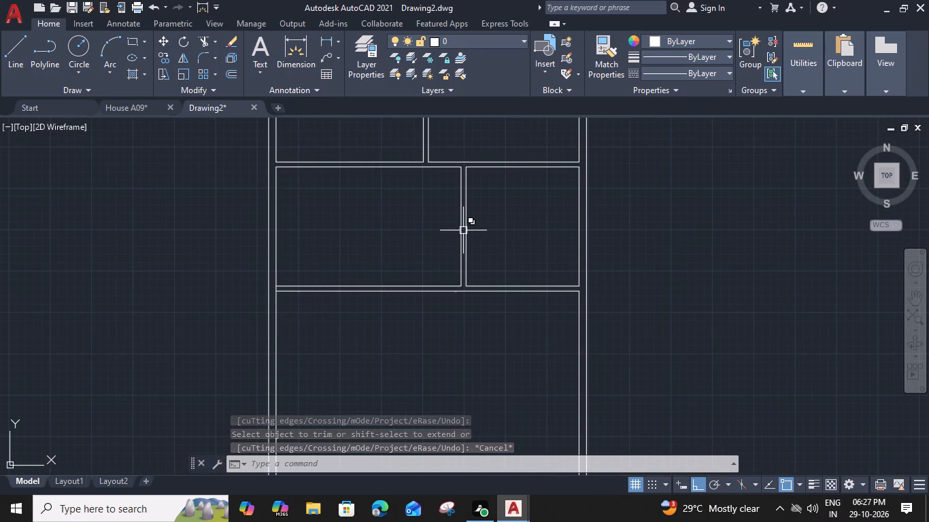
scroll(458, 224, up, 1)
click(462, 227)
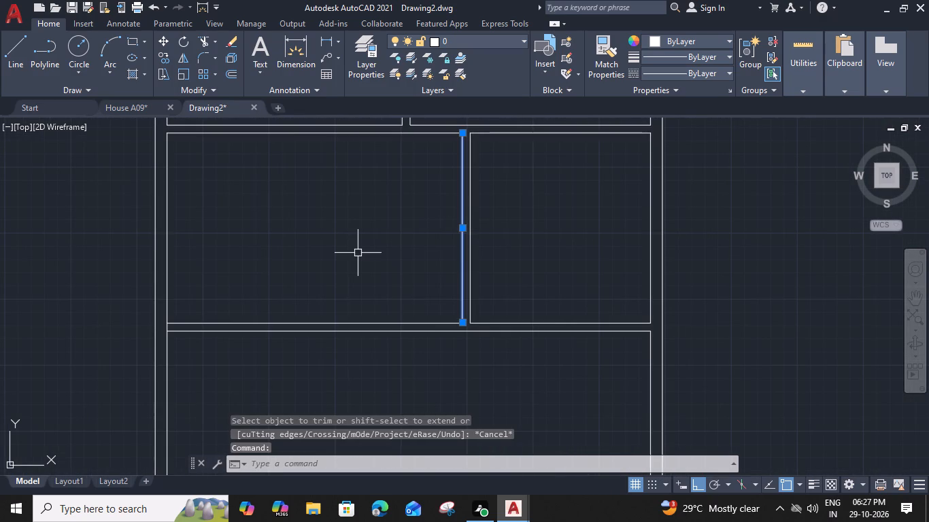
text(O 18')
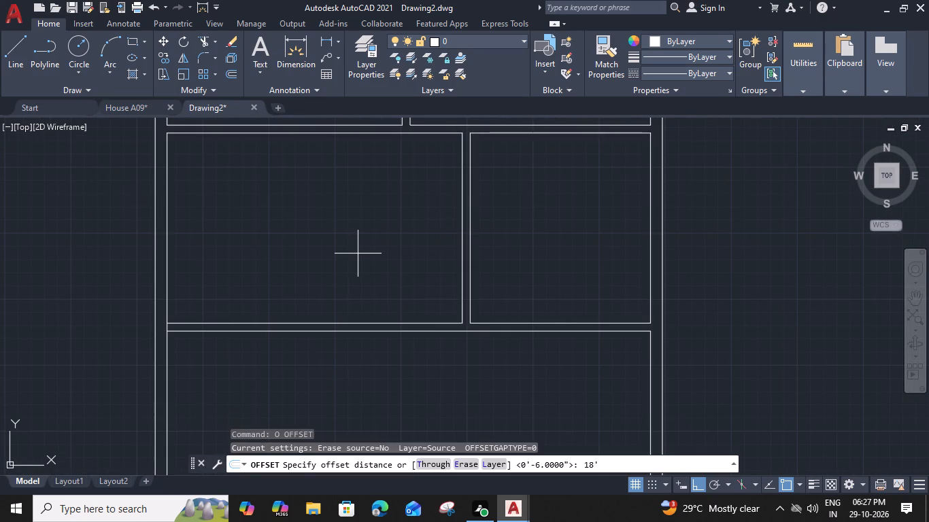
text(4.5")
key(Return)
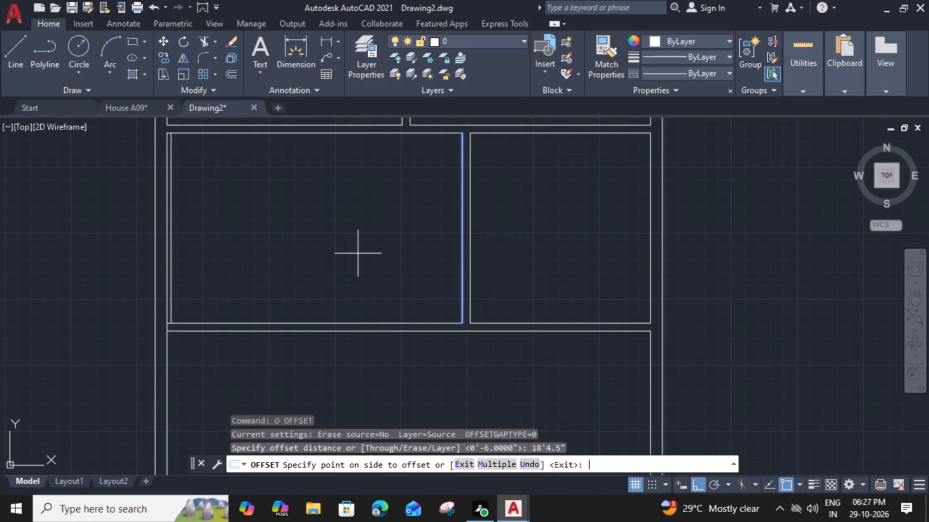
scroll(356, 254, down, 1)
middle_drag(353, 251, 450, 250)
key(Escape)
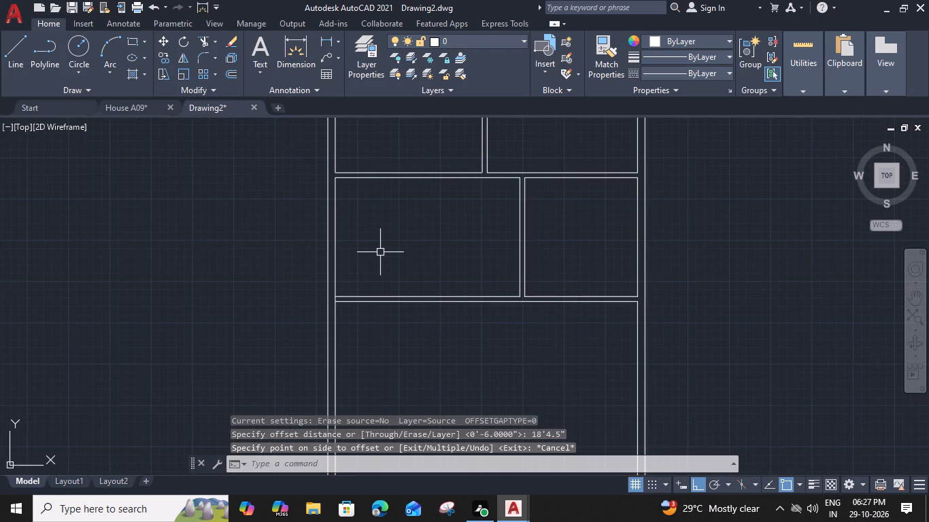
Extend the third-row partition's left line to the lower wall line and trim away both horizontal lines to its left.
middle_drag(499, 320, 489, 298)
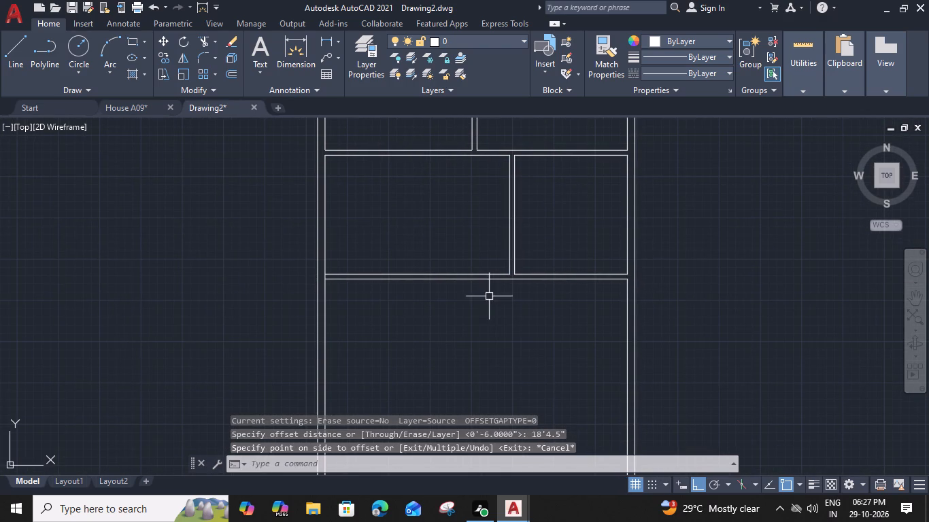
text(EX)
key(space)
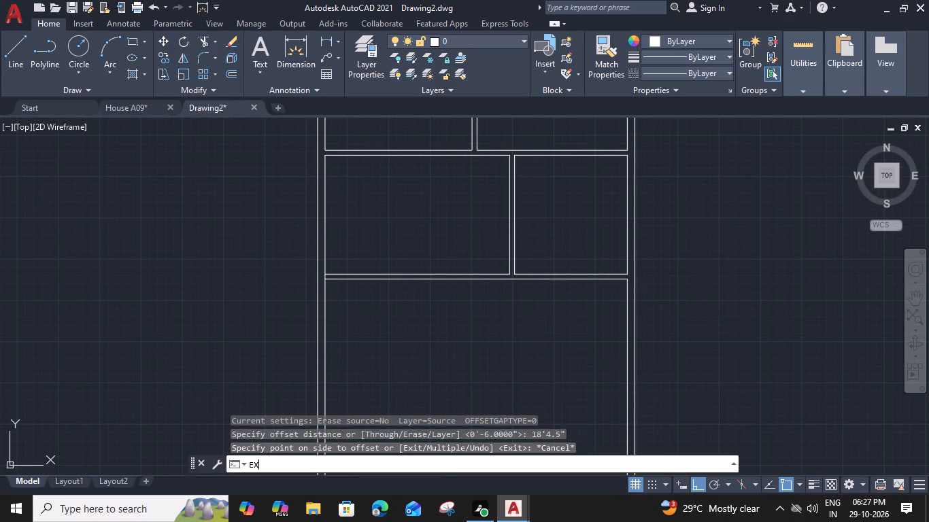
click(509, 266)
shift+click(472, 254)
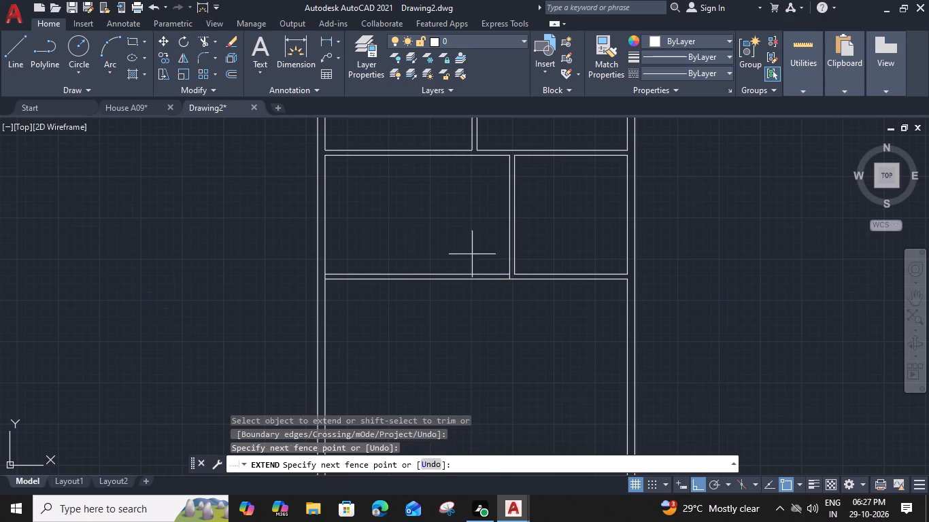
shift+click(442, 314)
scroll(328, 273, up, 1)
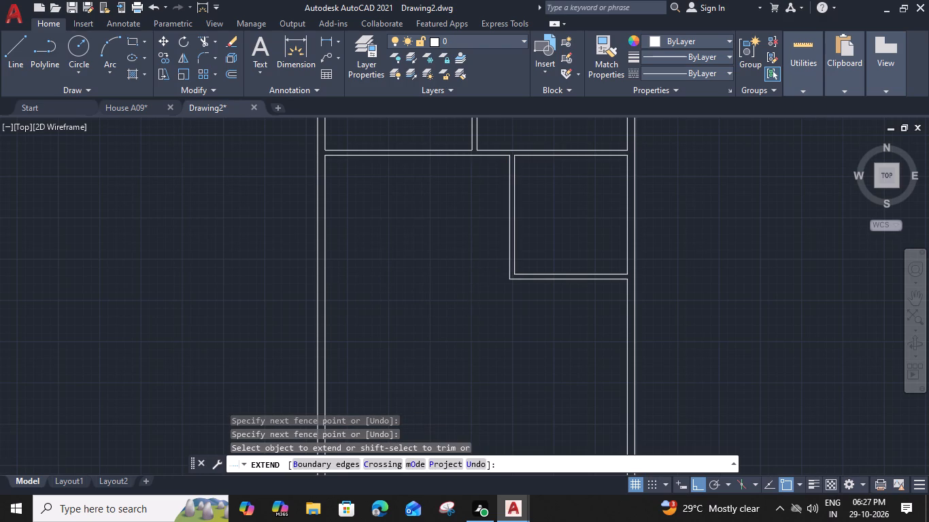
key(Escape)
Offset the upper wall line of the third row's left room 12' downward.
middle_drag(377, 278, 384, 362)
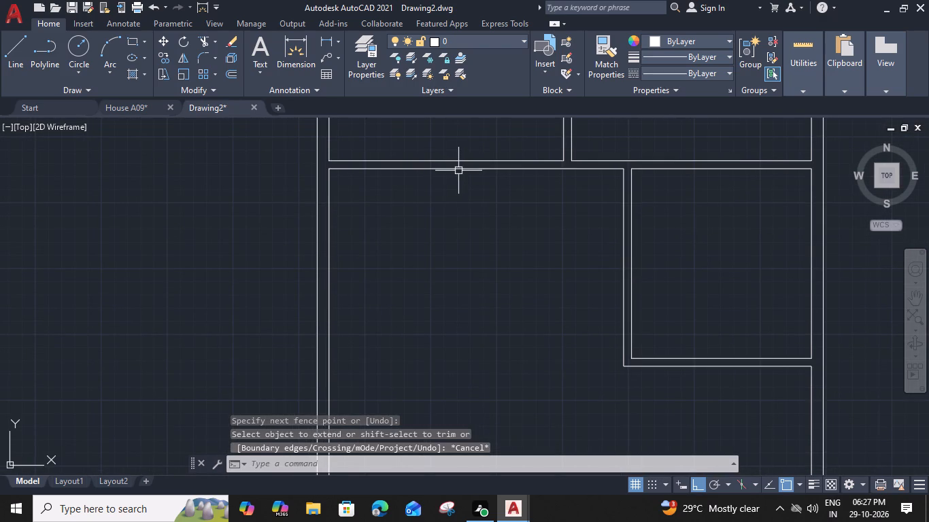
click(459, 169)
text(O)
key(space)
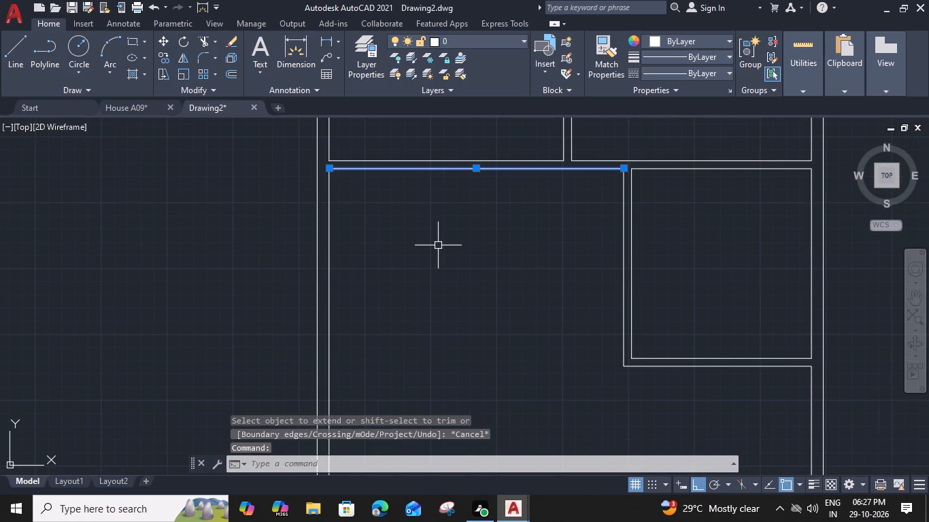
key(1)
text(2')
key(space)
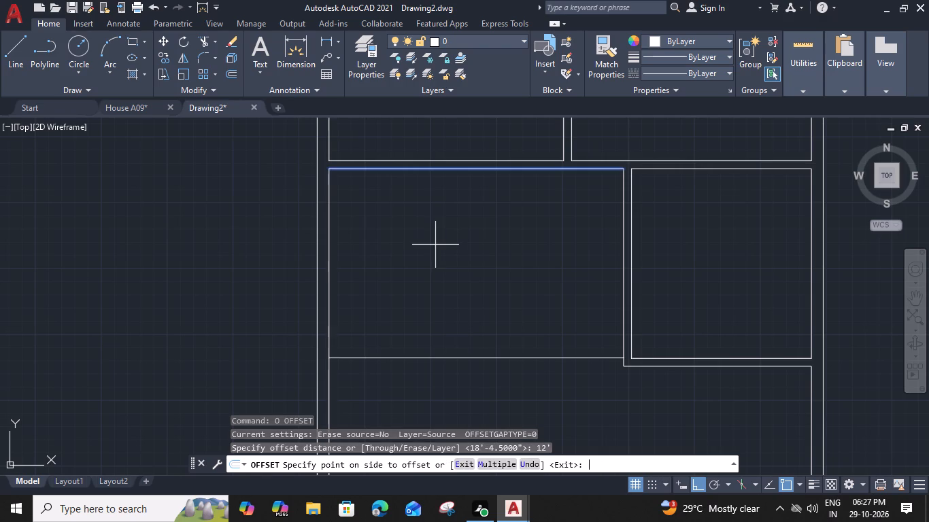
click(438, 297)
key(Escape)
Offset the new horizontal line below the third row's left room 6" downward as a partition.
middle_drag(505, 349, 420, 292)
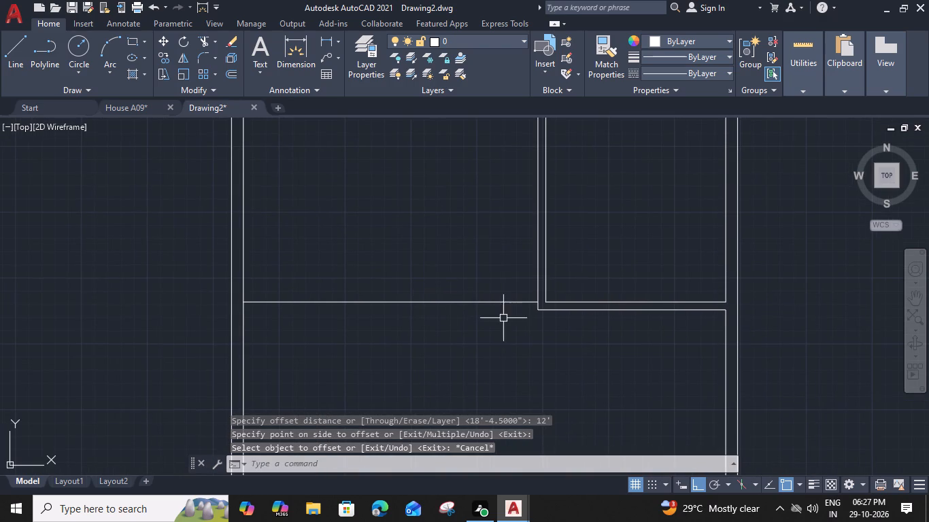
click(474, 299)
key(o)
key(space)
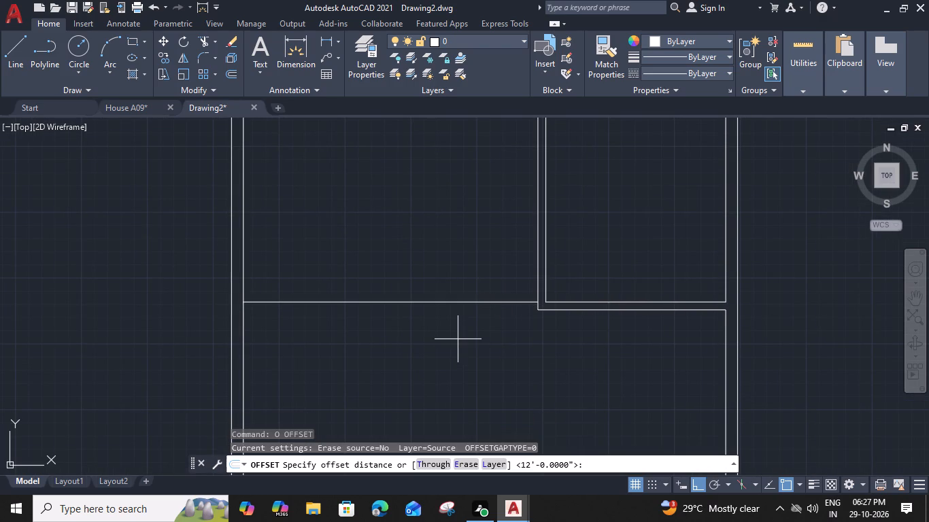
text(6")
key(Return)
click(455, 353)
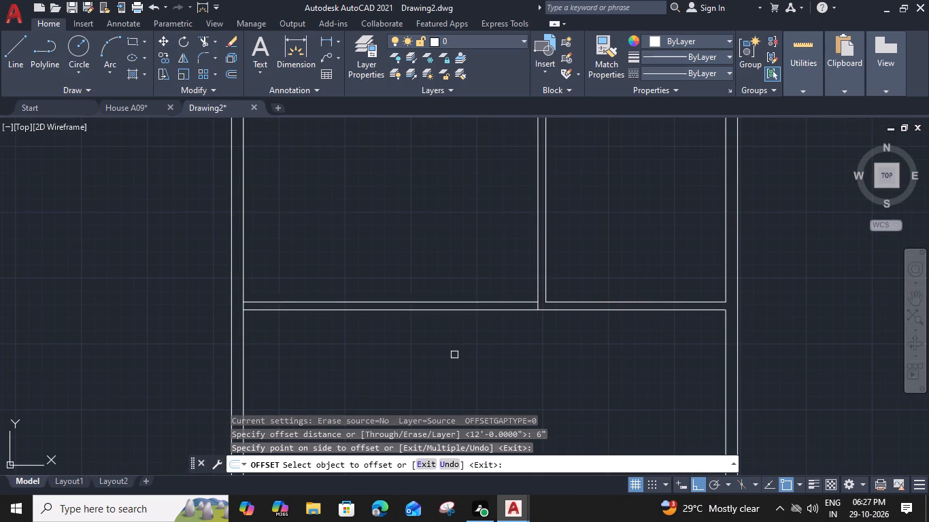
key(Escape)
Trim the left inner wall line between the two lines of the new horizontal partition.
middle_drag(452, 329, 480, 281)
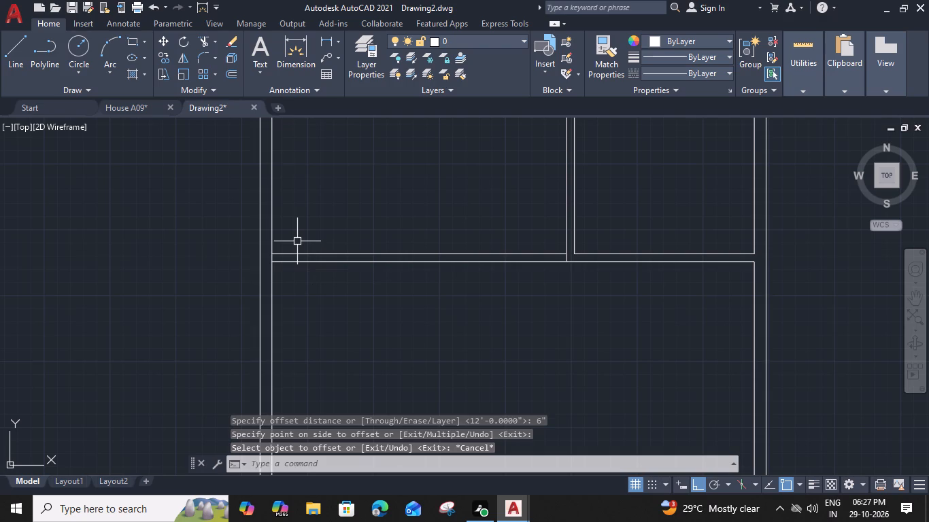
text(TR)
key(space)
scroll(279, 251, up, 2)
click(261, 266)
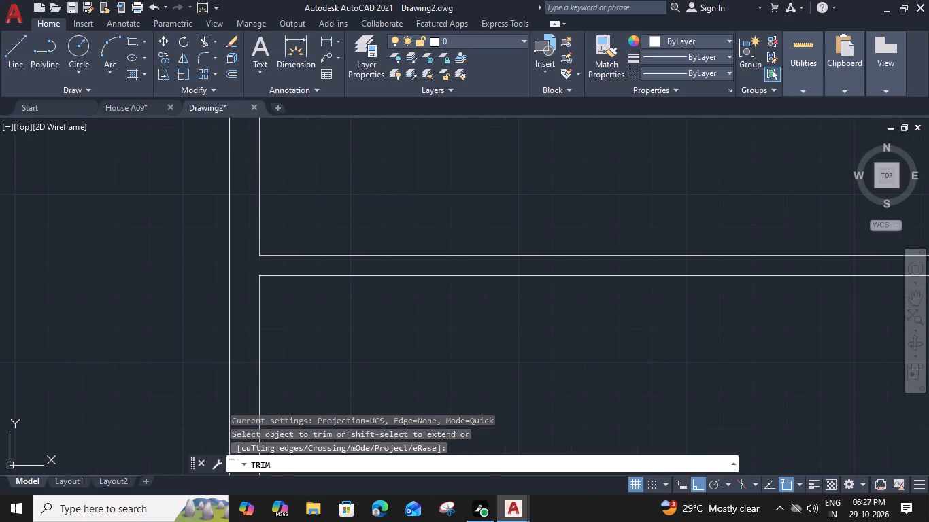
key(Escape)
Offset the lower line of the horizontal partition under the third row's left room 9'6" downward.
scroll(354, 273, down, 2)
middle_drag(405, 307, 418, 227)
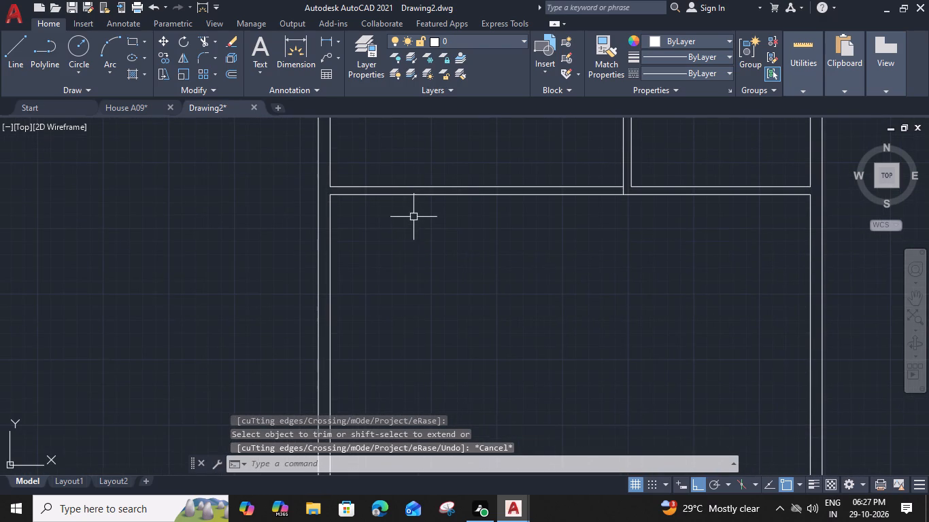
click(414, 198)
key(o)
key(space)
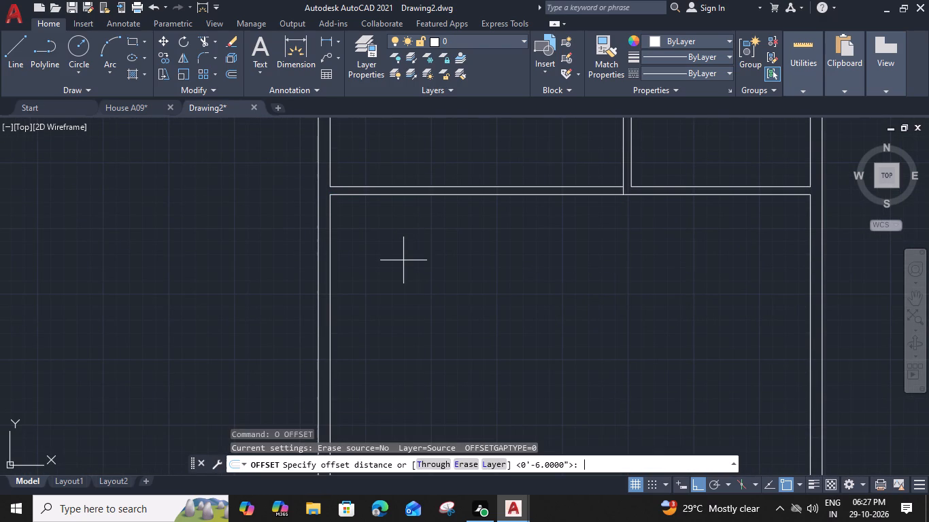
text(9'6)
key(shift+quotedbl)
key(Return)
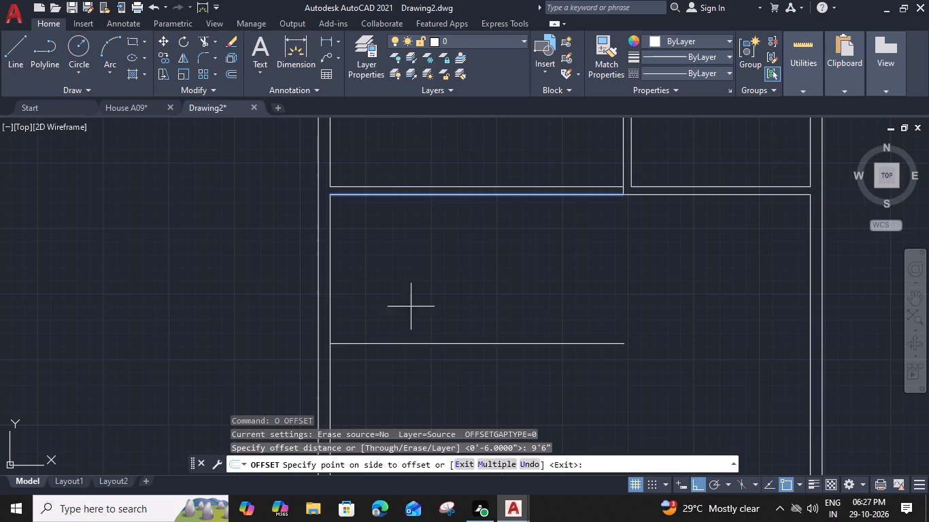
click(411, 313)
key(Escape)
Offset the new horizontal line at the bottom of the fourth row 6" downward as a partition.
middle_drag(426, 304, 412, 260)
click(441, 300)
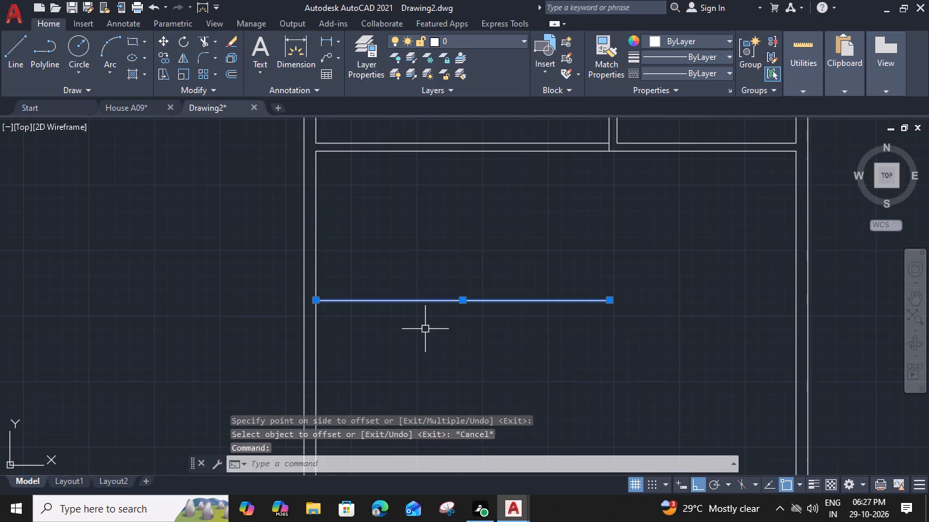
text(O)
key(space)
key(6)
key(shift+quotedbl)
key(Return)
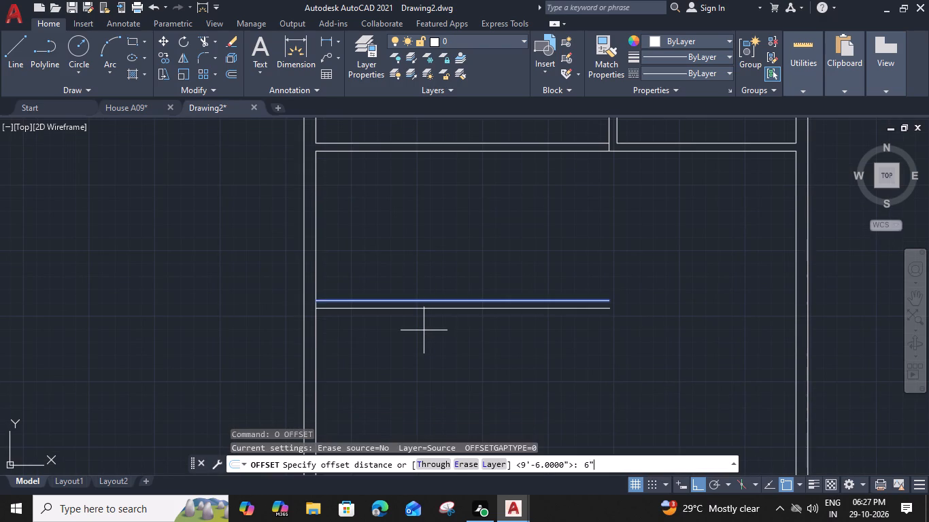
click(426, 342)
key(Escape)
Trim the left inner wall line between the two lines of the partition below the fourth row.
text(TR)
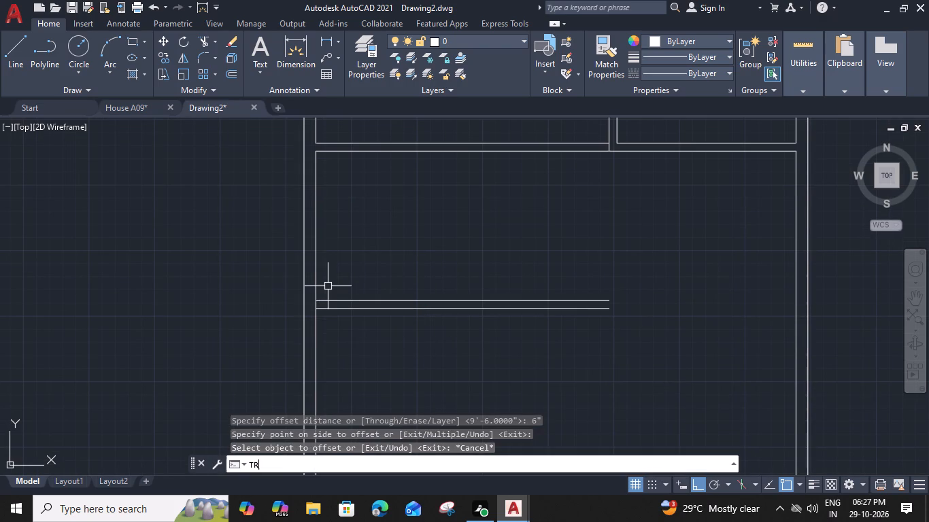
key(space)
scroll(323, 311, up, 2)
click(303, 301)
key(Escape)
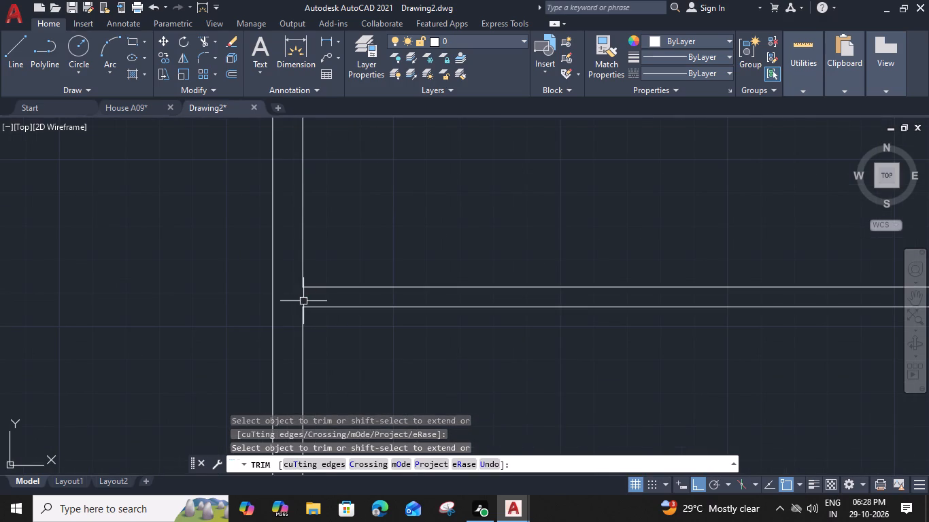
Offset the left inner wall line of the fourth-row room 7'7" to the right.
scroll(328, 260, down, 2)
middle_drag(334, 257, 333, 302)
click(316, 252)
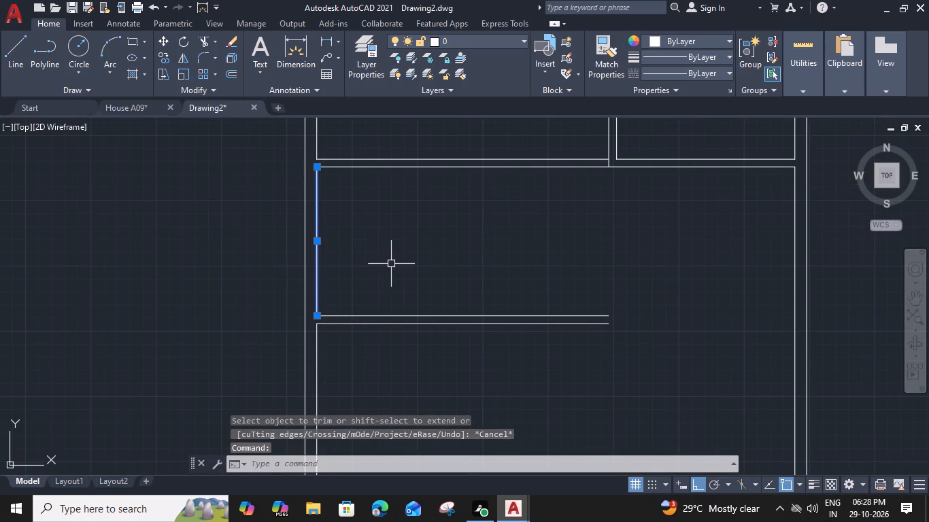
text(O)
key(space)
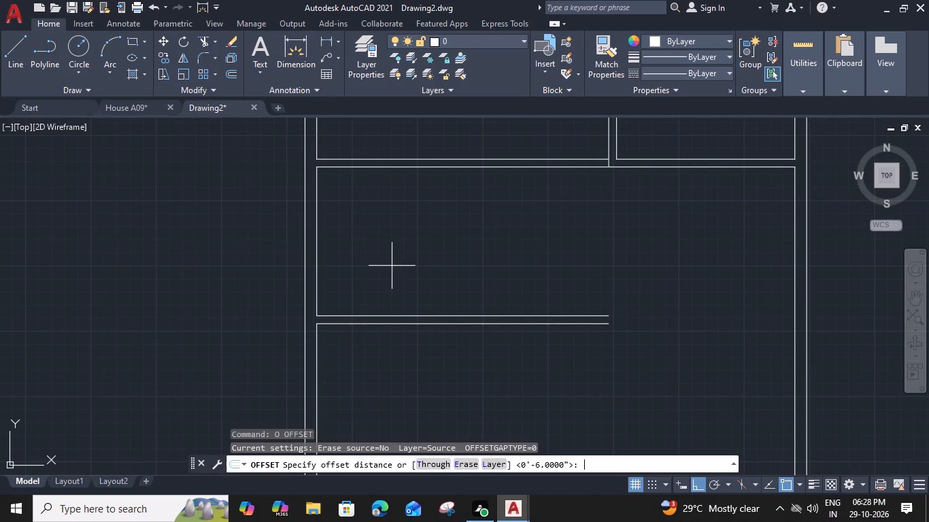
text(7'7)
key(shift+quotedbl)
key(Return)
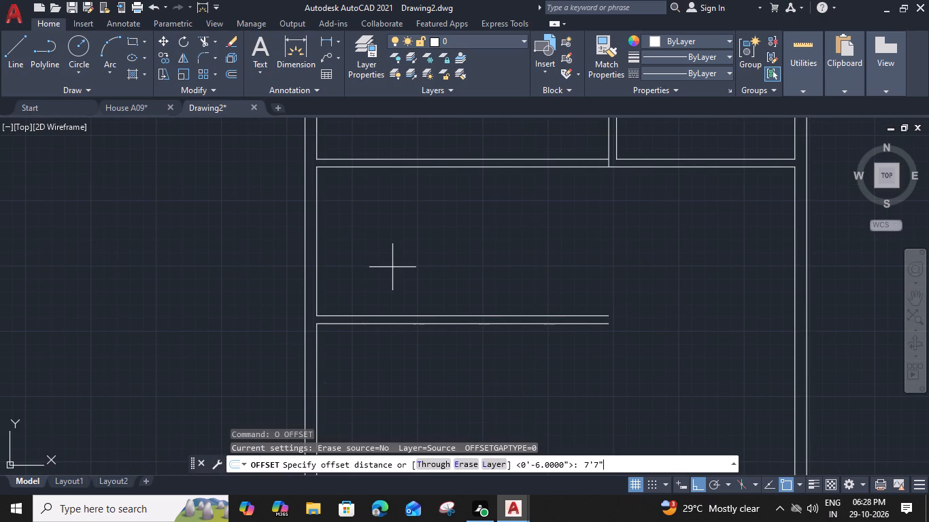
drag(438, 268, 447, 269)
key(Escape)
Offset the new vertical line in the fourth row 6" to the right as a partition.
click(433, 260)
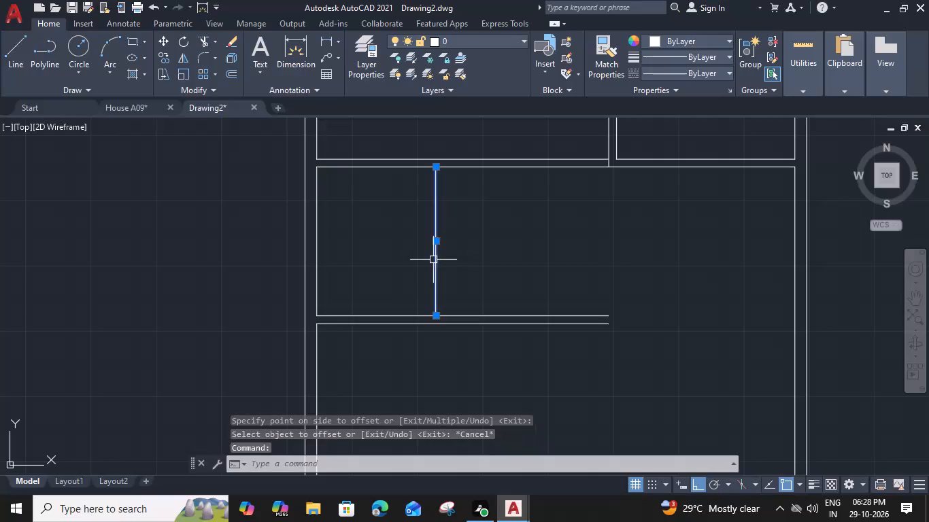
key(o)
key(space)
key(6)
key(shift+quotedbl)
key(Return)
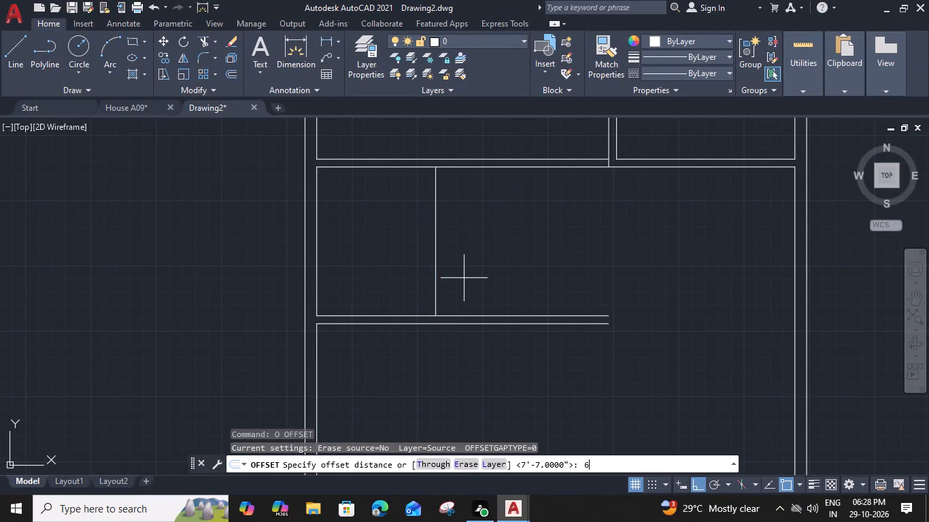
click(513, 275)
key(Escape)
Extend the left line of the third row's vertical partition down to the lower line of the fourth-row bottom partition.
middle_drag(506, 267, 406, 290)
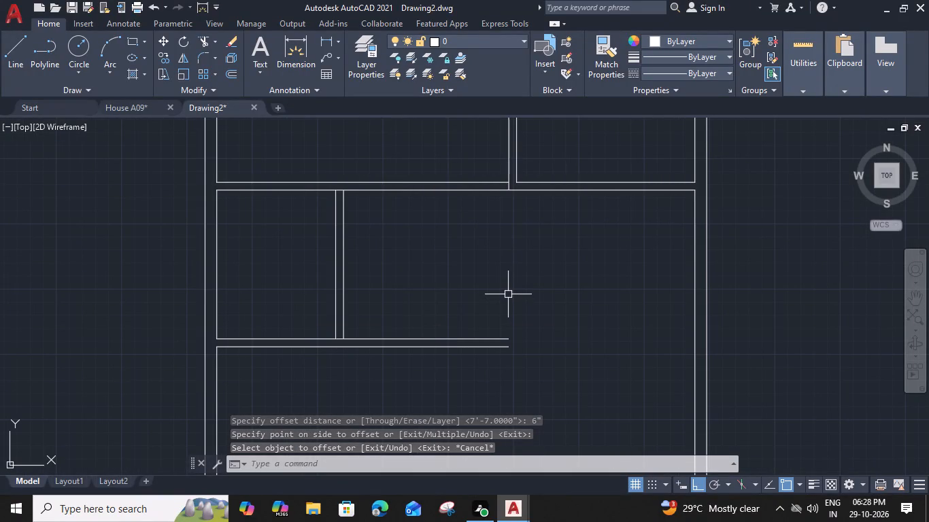
middle_drag(512, 298, 482, 283)
text(EX)
key(space)
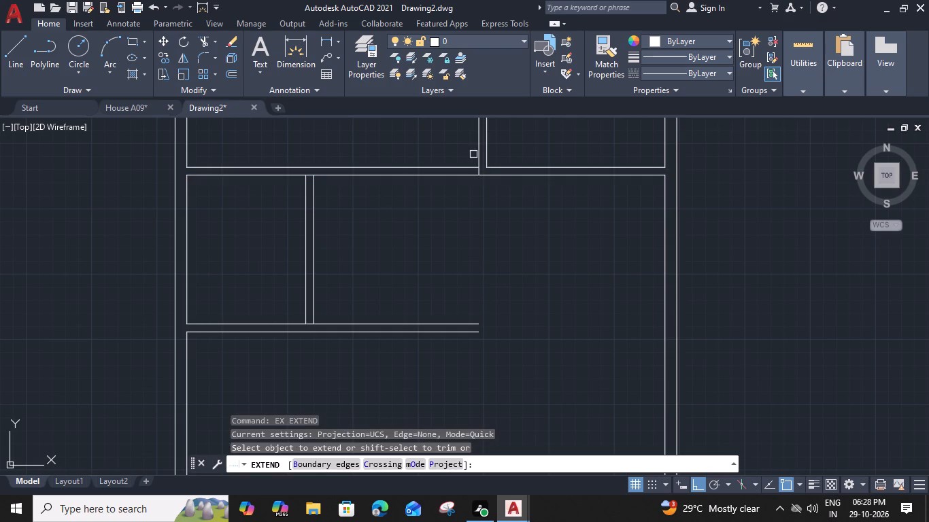
click(477, 156)
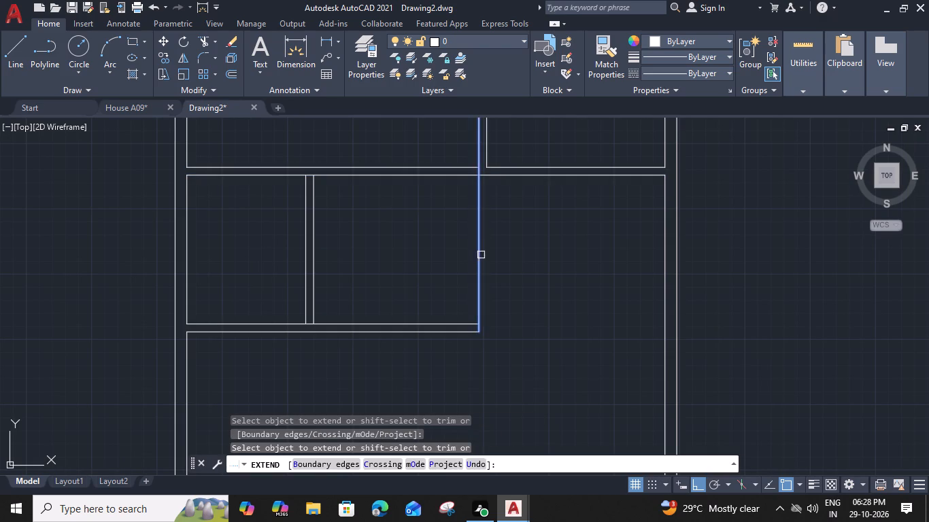
click(479, 252)
key(Escape)
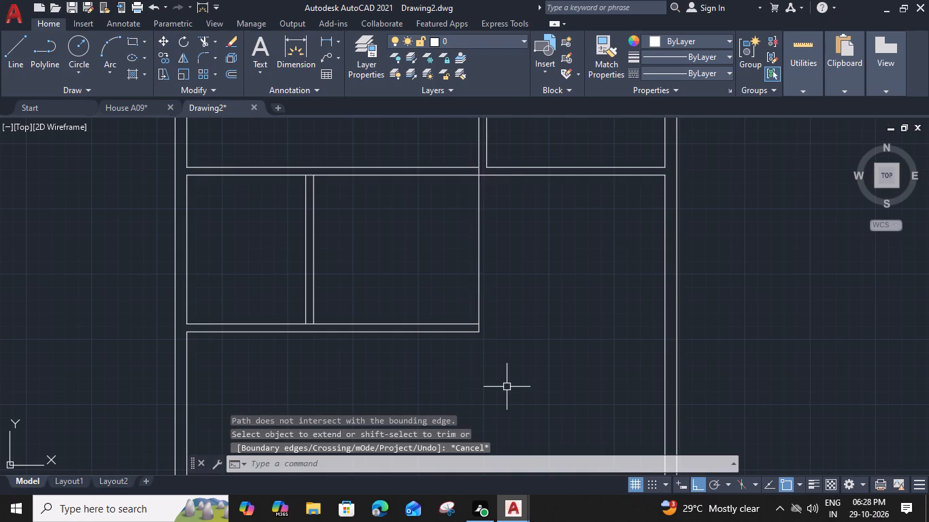
Fillet the lower line of the fourth-row bottom partition with the right line of the third row's vertical partition at zero radius.
text(F)
key(space)
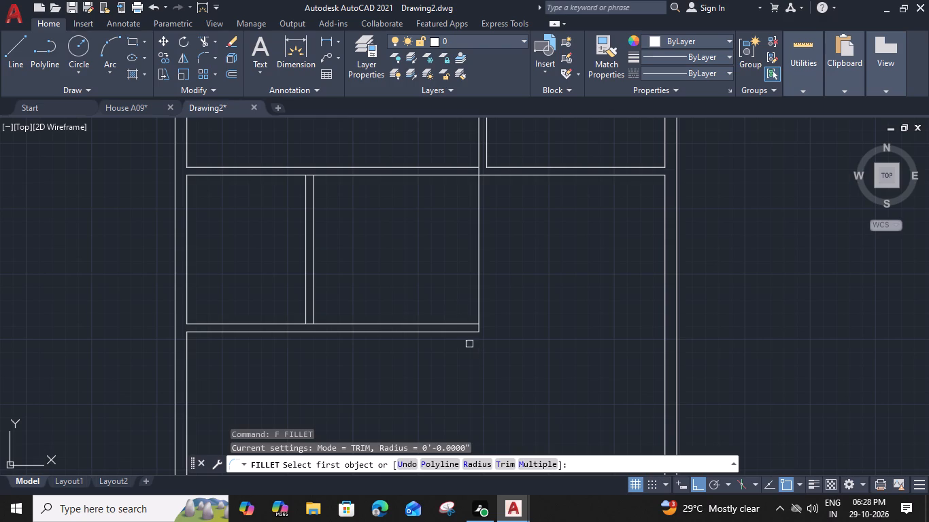
click(462, 332)
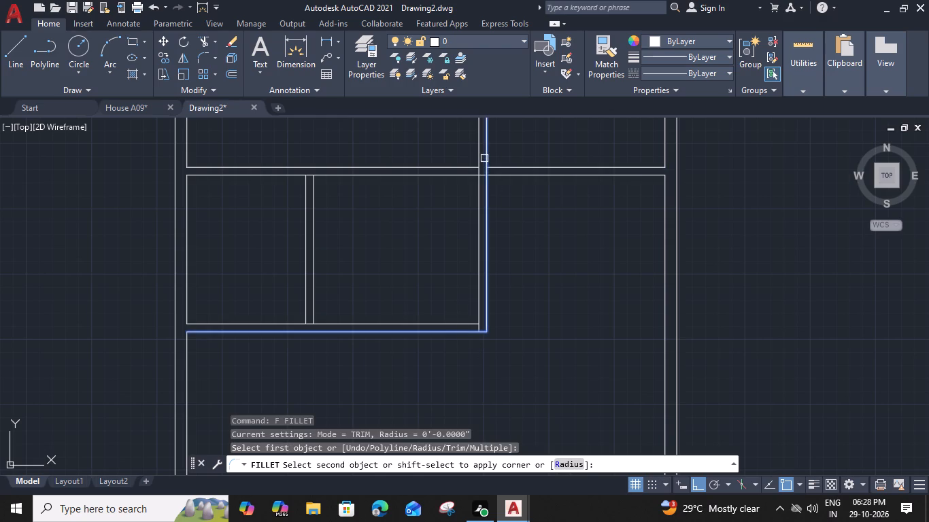
click(484, 158)
Trim the left vertical line's stub inside the corner where the fourth-row bottom partition meets the vertical partition.
key(t)
key(r)
key(space)
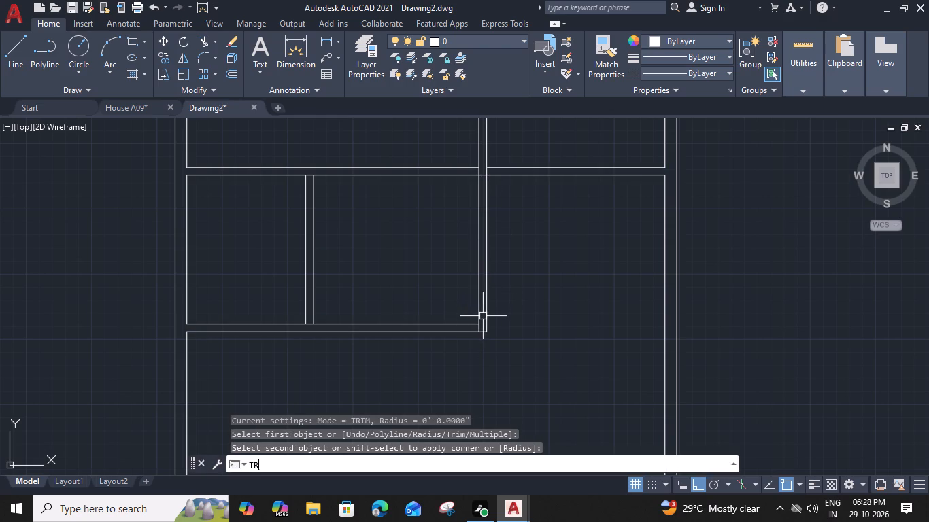
scroll(481, 315, up, 2)
click(476, 352)
scroll(478, 354, down, 2)
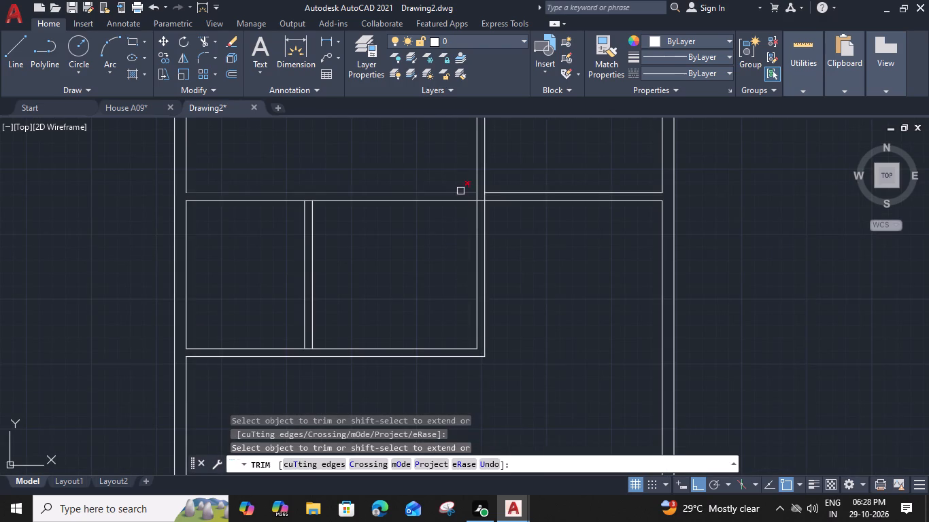
Trim the overlapping lines where the vertical partition crosses the horizontal partition between the third and fourth rows, opening up the junction.
scroll(475, 194, up, 3)
click(477, 198)
click(548, 198)
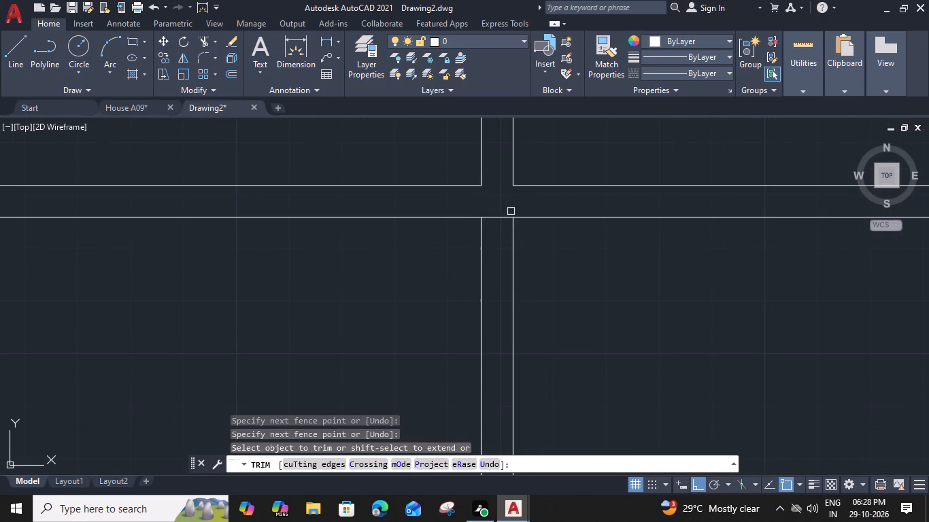
click(484, 220)
key(ctrl+z)
click(497, 214)
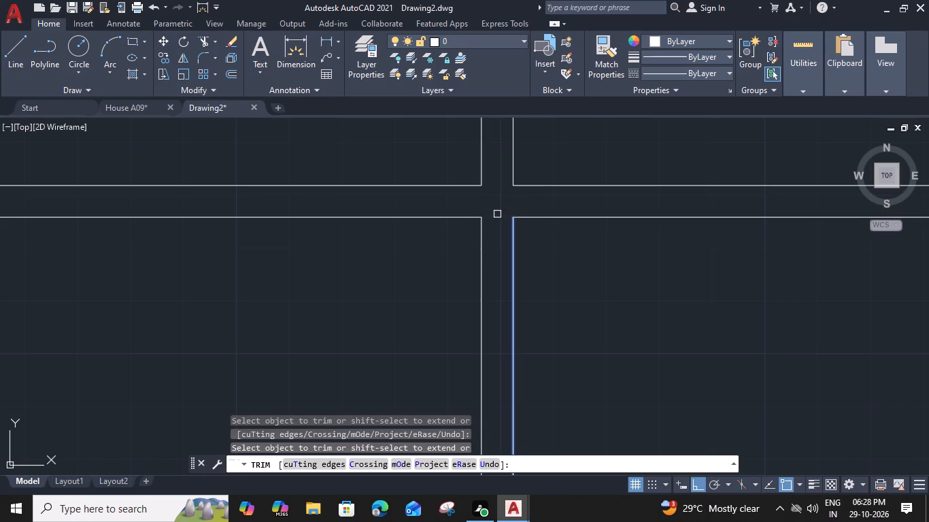
Trim the horizontal segments between the fourth-row vertical partition's two lines at its top and bottom junctions.
scroll(497, 224, down, 2)
middle_drag(328, 326, 505, 317)
scroll(405, 222, up, 2)
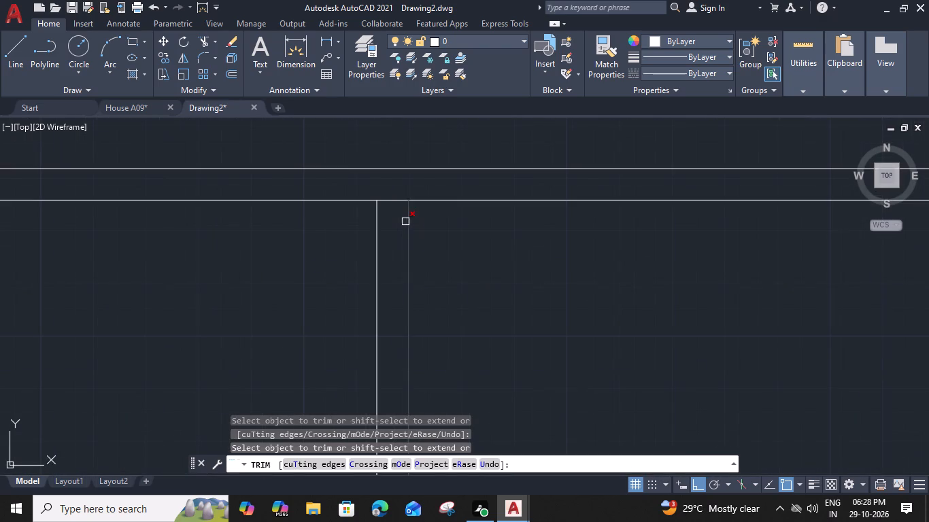
click(395, 201)
scroll(394, 210, down, 3)
scroll(394, 360, up, 1)
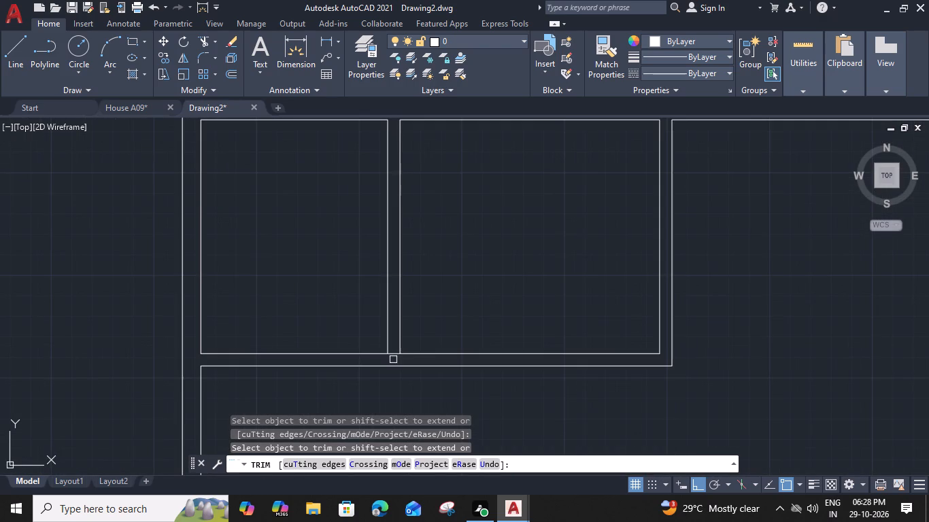
click(392, 354)
scroll(395, 355, down, 2)
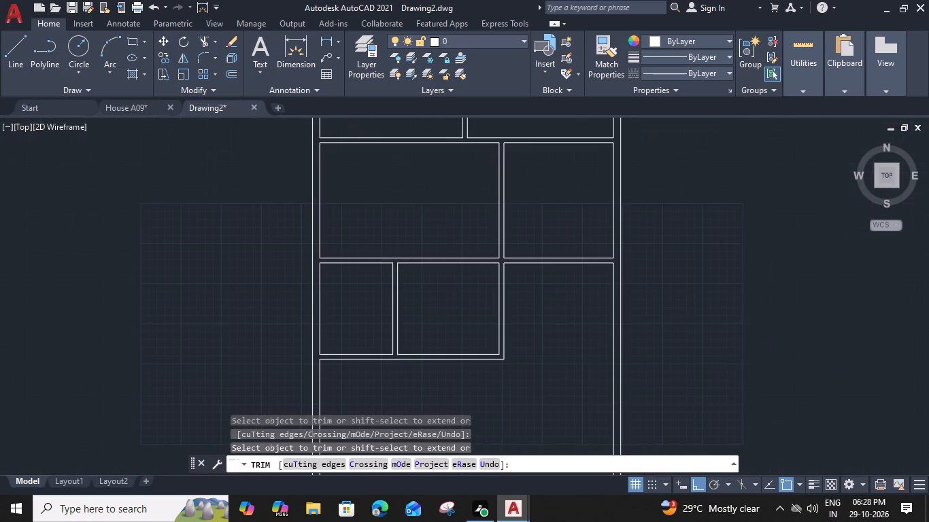
middle_drag(484, 391, 484, 349)
key(Escape)
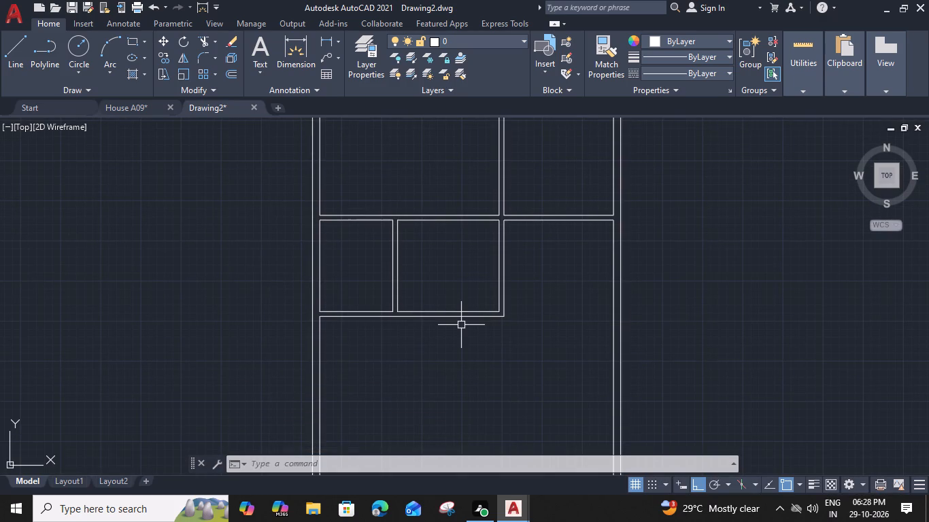
key(Escape)
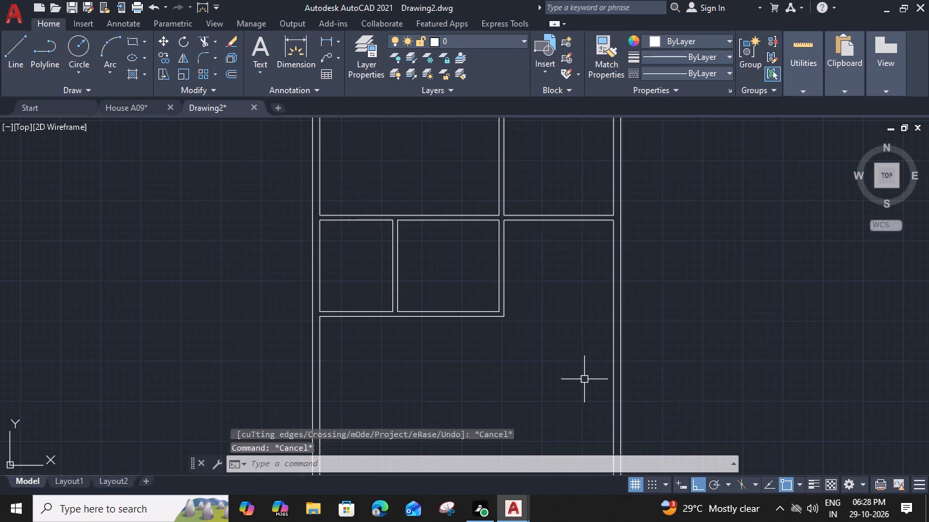
Offset the top line of the fourth row's right-hand room 15'6" downward.
scroll(575, 234, up, 1)
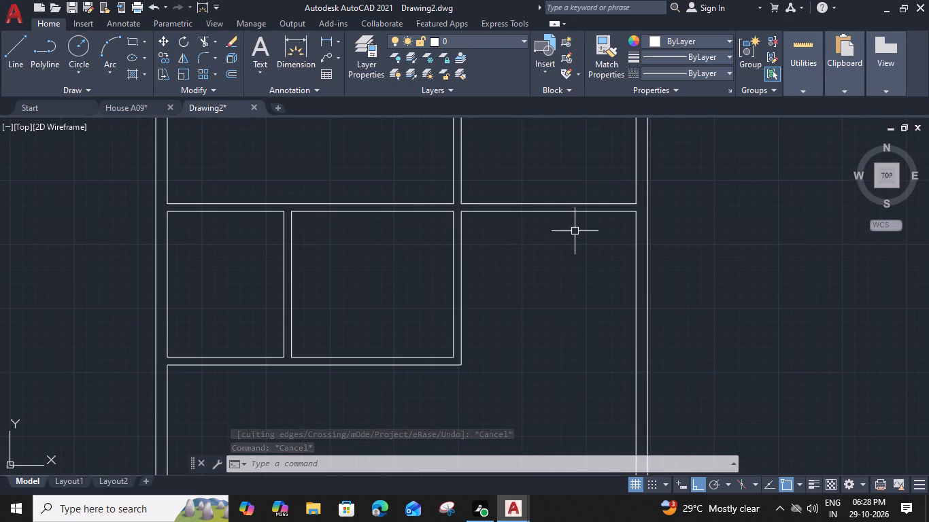
click(575, 211)
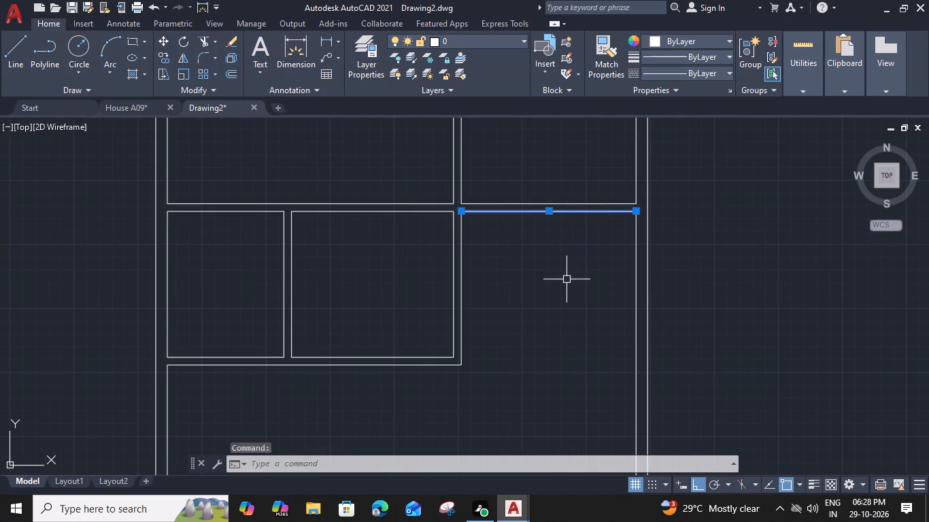
text(O)
key(space)
text(15')
text(6")
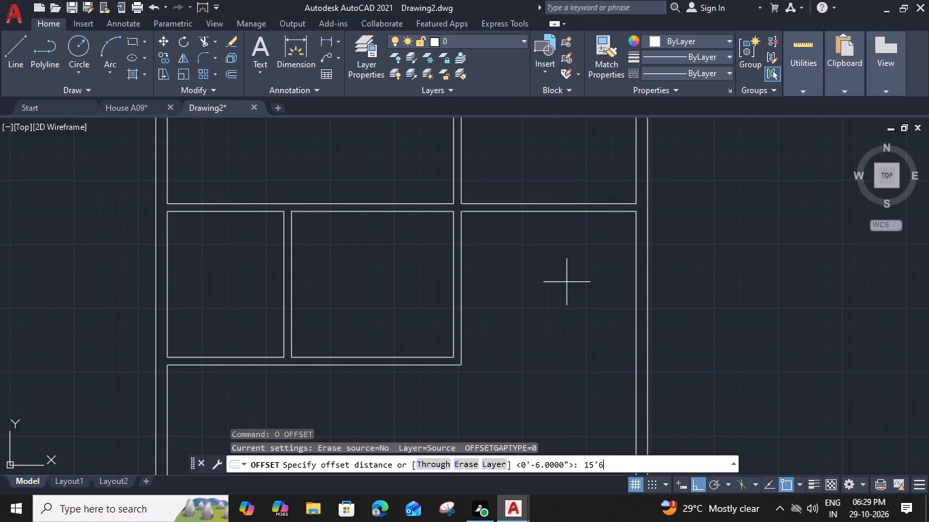
key(Return)
scroll(573, 321, down, 2)
middle_drag(573, 311, 572, 271)
click(564, 342)
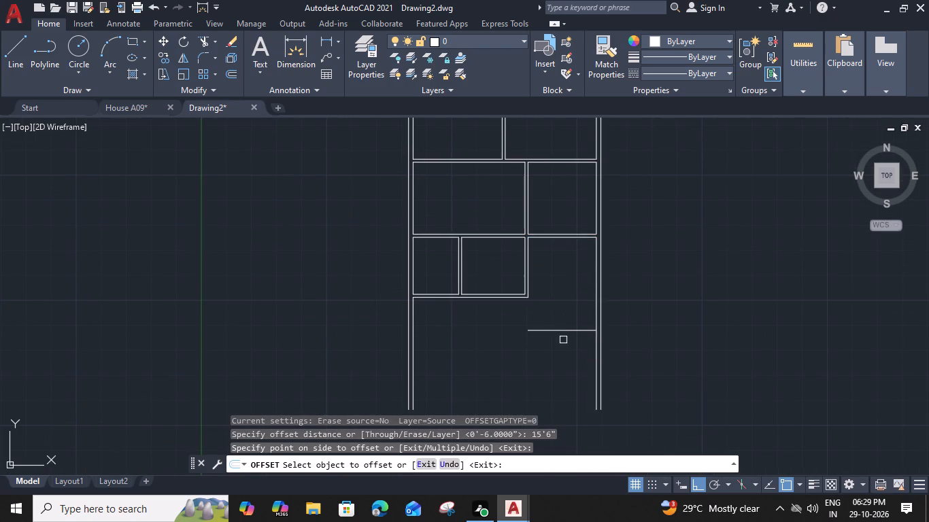
key(Escape)
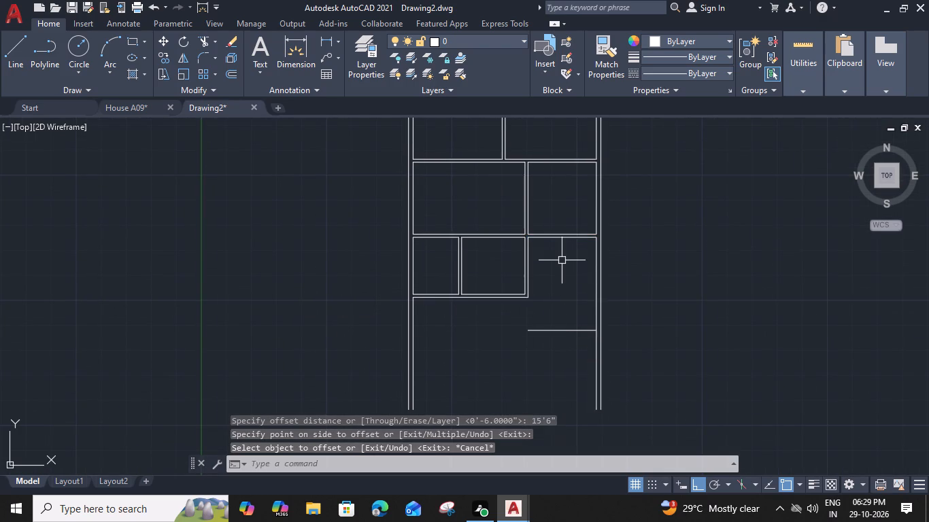
Offset the new horizontal line 9" downward as a wall.
click(567, 317)
click(563, 341)
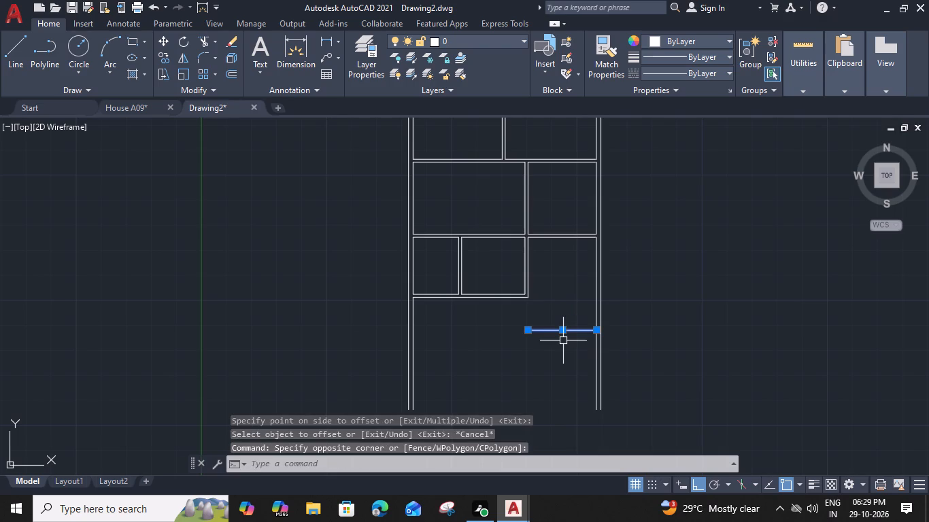
text(O)
key(space)
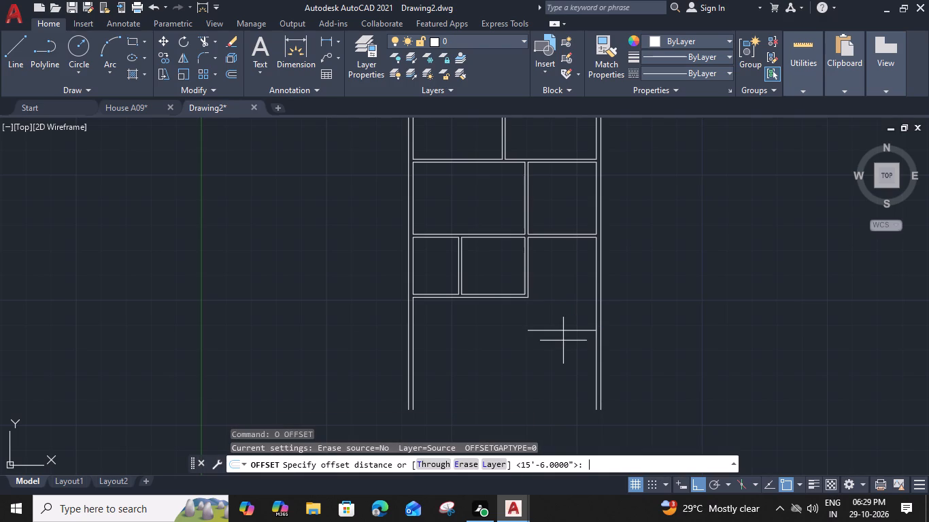
text(9")
key(Return)
click(563, 357)
key(Escape)
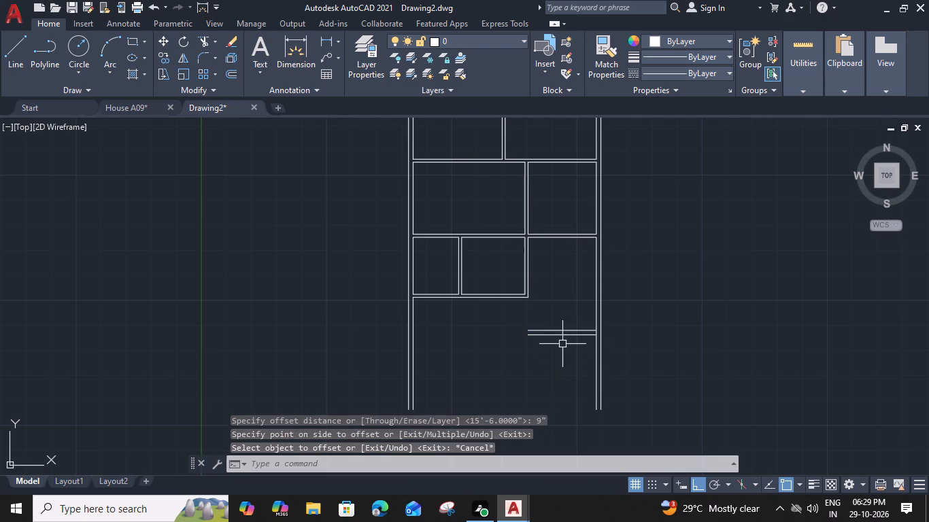
Offset the lower line of the new 9" wall 12'9" downward.
scroll(562, 344, up, 1)
click(562, 333)
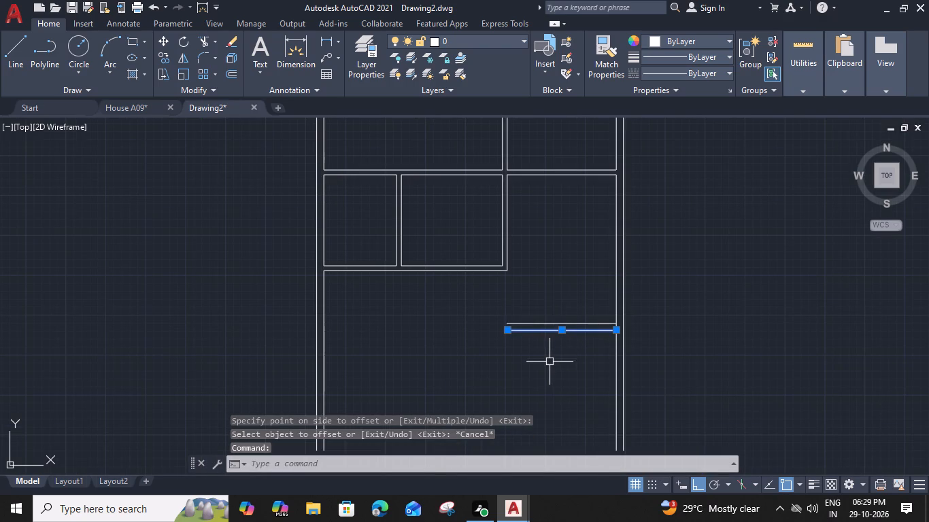
key(i)
key(BackSpace)
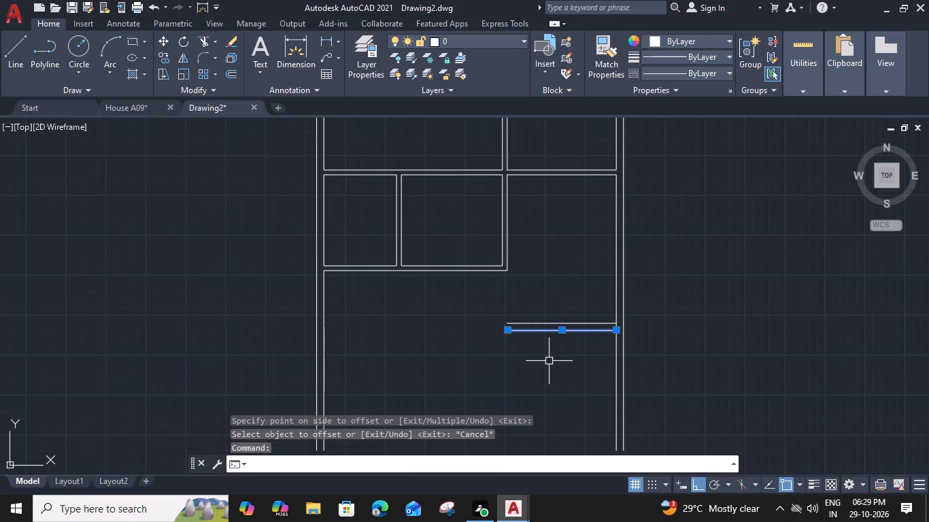
text(O 12')
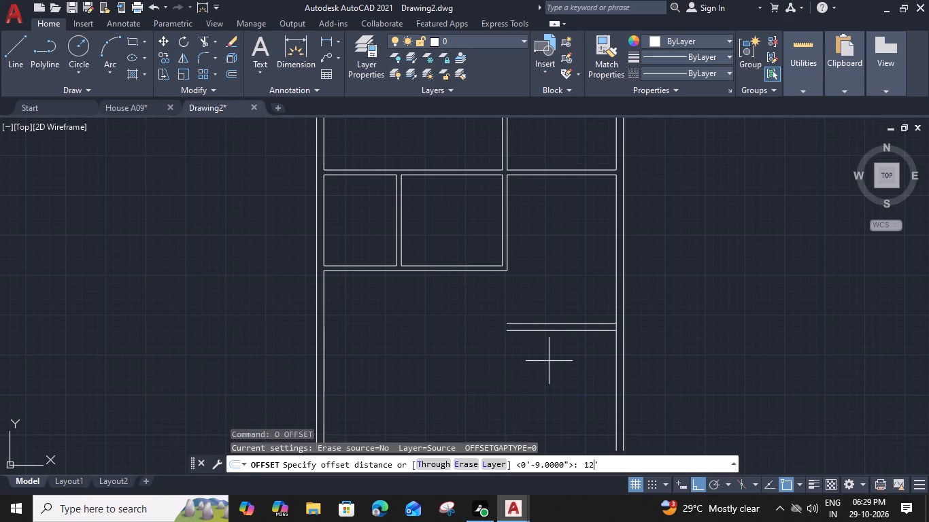
text(9")
key(Return)
click(557, 387)
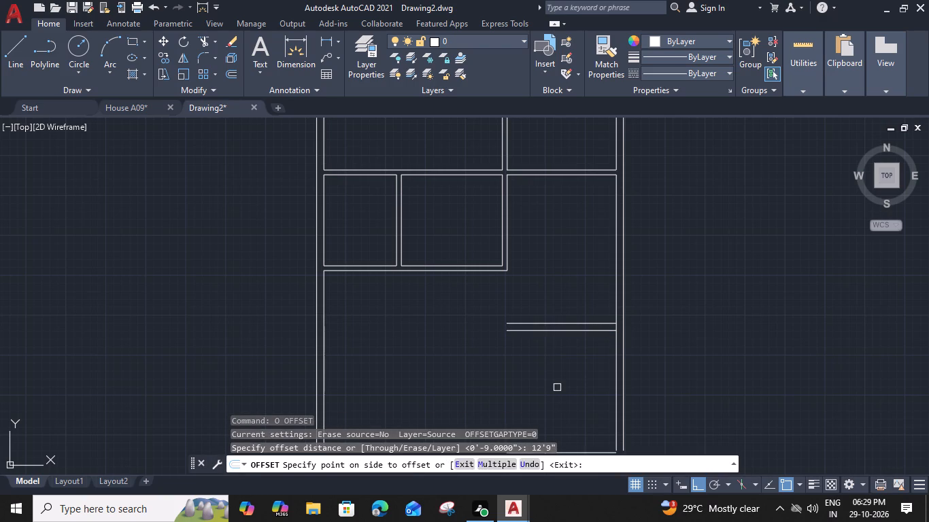
middle_drag(559, 387, 551, 297)
click(552, 346)
key(Escape)
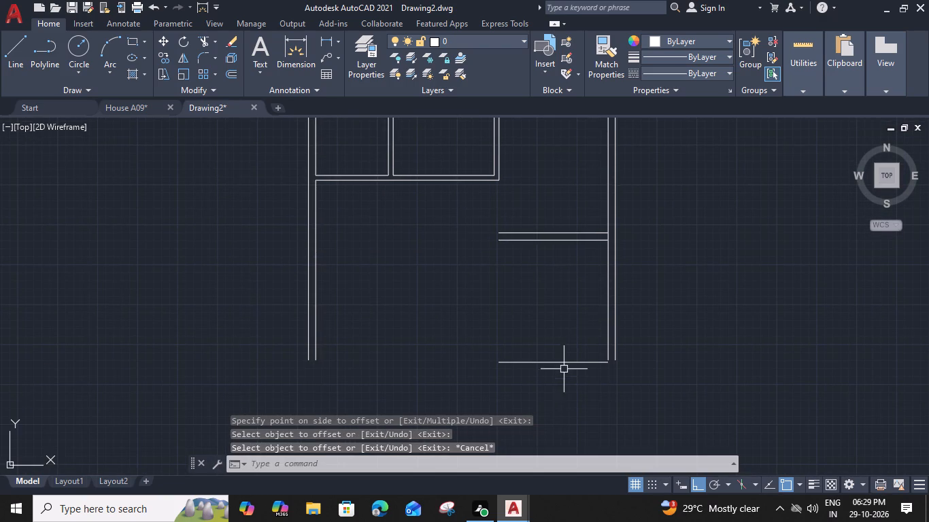
Offset the new bottom horizontal line 6" upward.
click(567, 362)
text(O 6)
key(shift+quotedbl)
key(Return)
click(541, 311)
key(Escape)
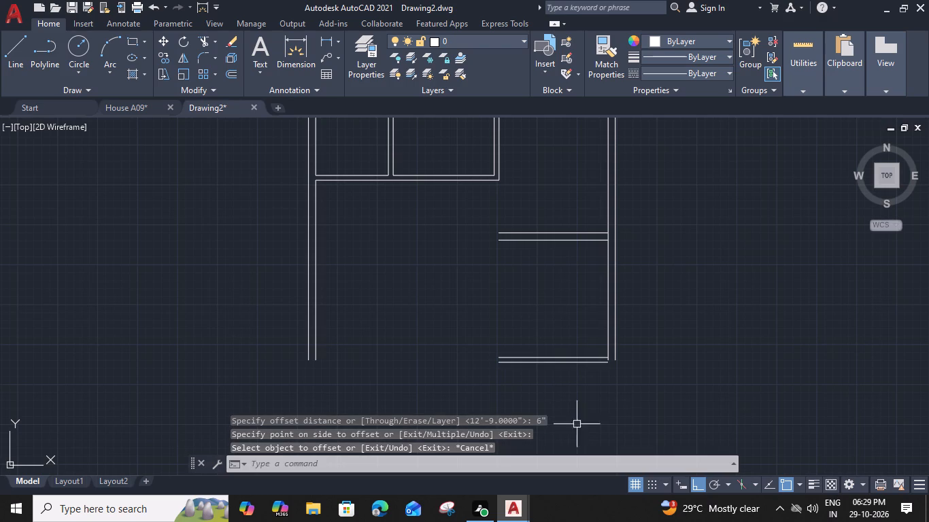
Fillet the two bottom wall lines with the outer and inner lines of the right wall at zero radius.
text(F)
key(space)
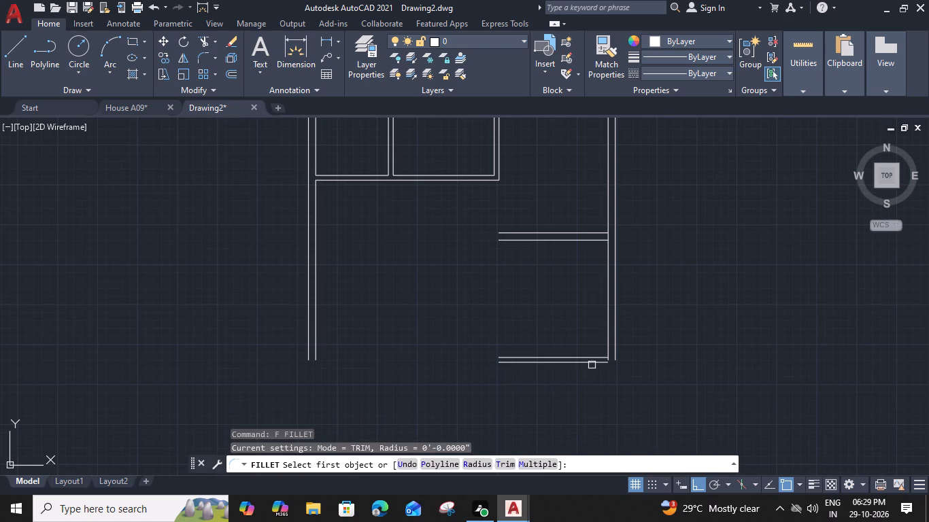
click(592, 365)
click(615, 355)
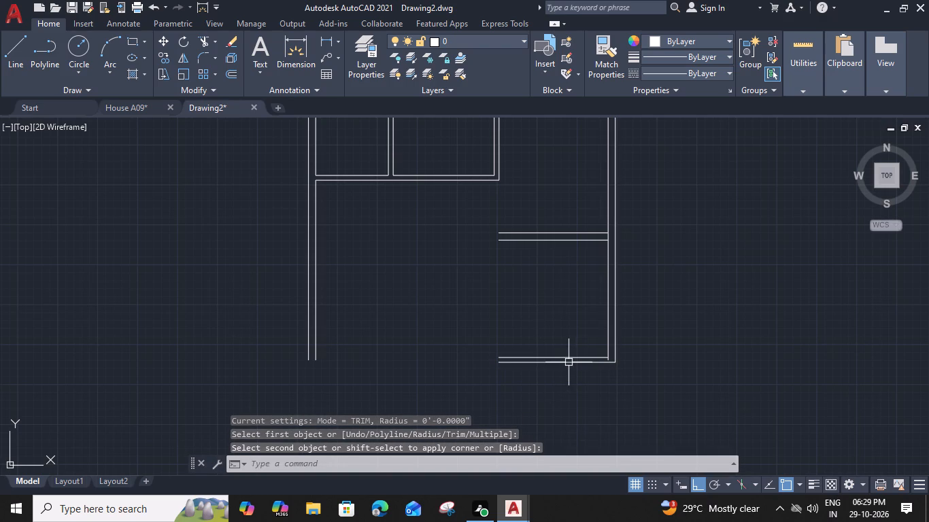
text(F)
key(space)
scroll(587, 351, up, 2)
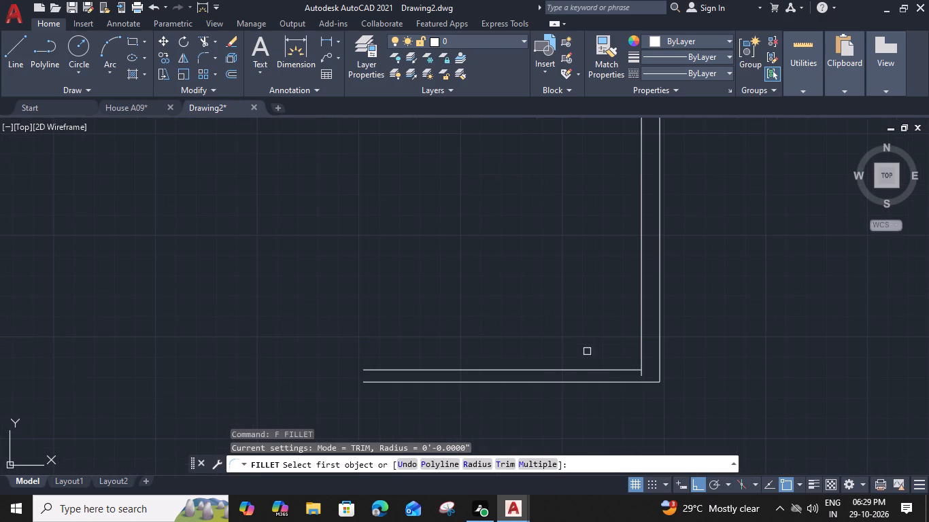
click(605, 367)
click(639, 354)
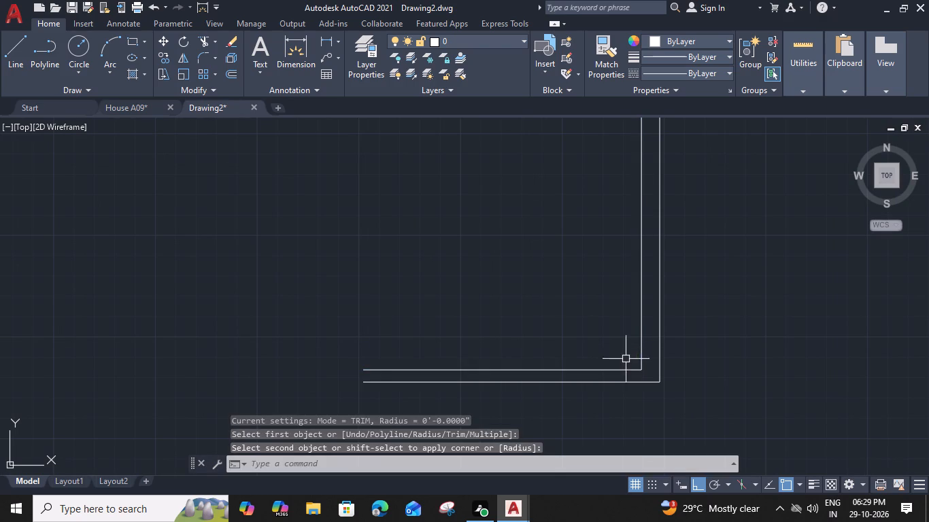
key(Escape)
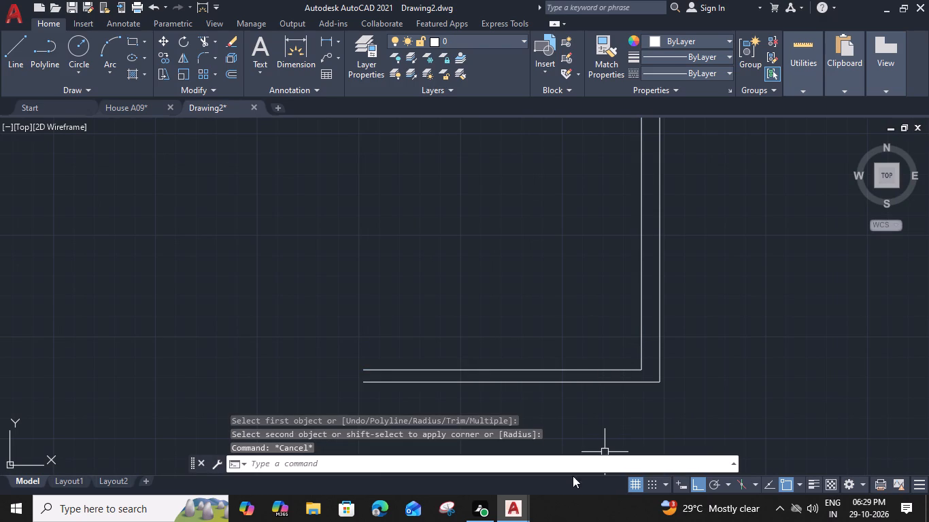
Fillet the two bottom wall lines with the inner and outer lines of the left wall at zero radius.
scroll(547, 368, down, 2)
middle_drag(494, 336, 663, 323)
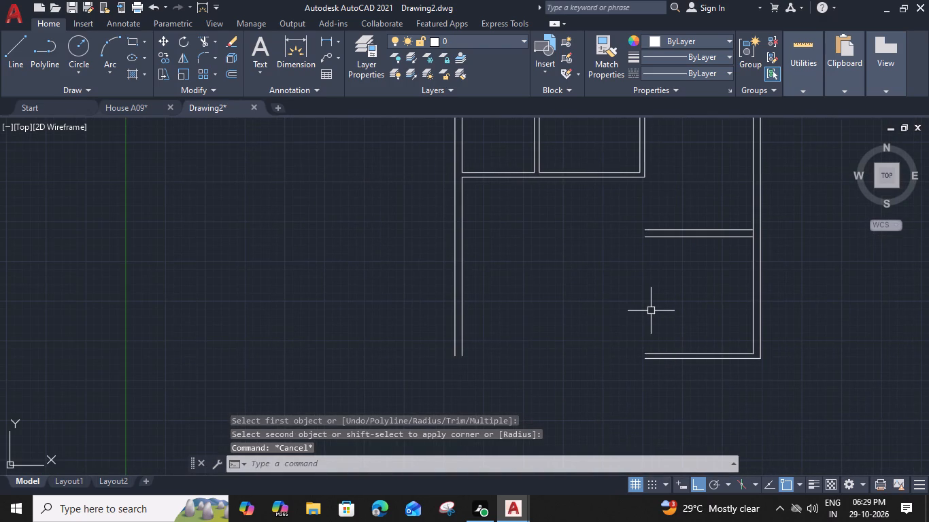
text(F)
key(space)
scroll(677, 334, up, 3)
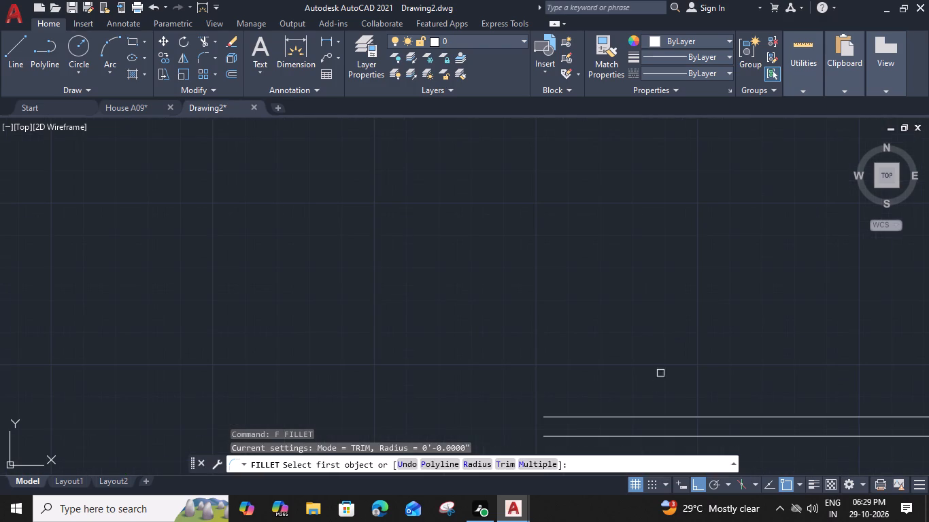
click(645, 417)
scroll(632, 413, down, 2)
click(307, 362)
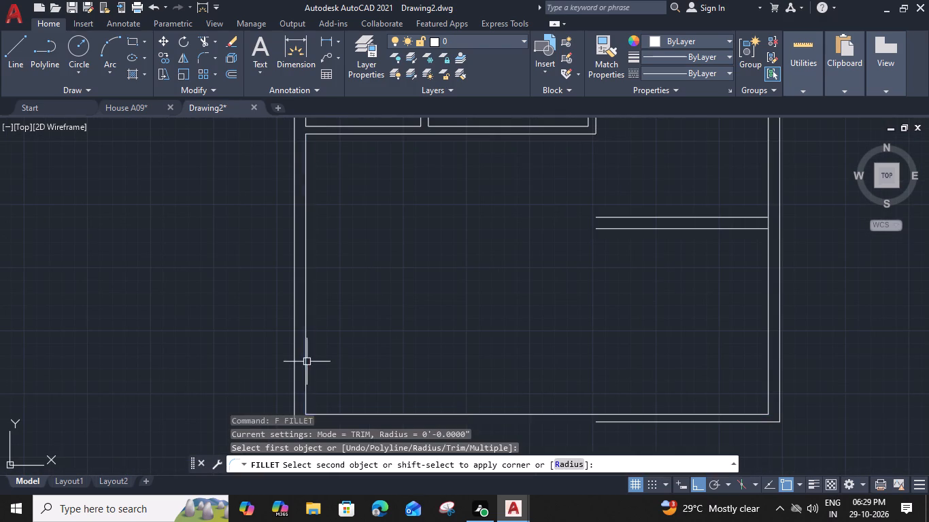
key(space)
middle_drag(518, 353, 539, 262)
click(626, 332)
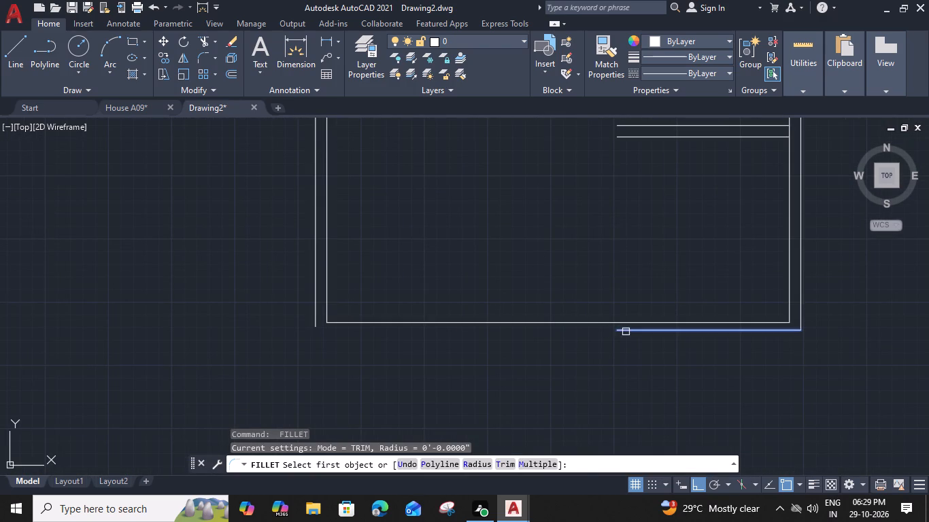
click(313, 294)
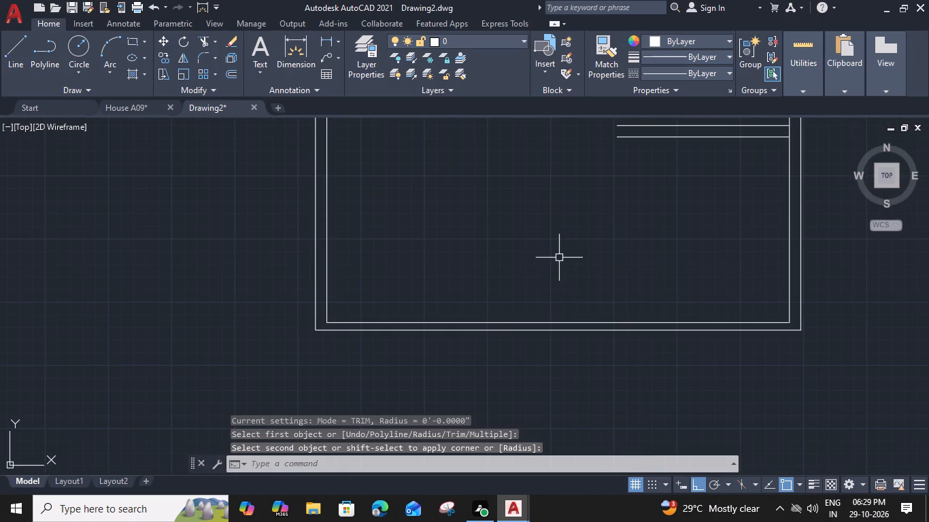
Extend the right-hand line of the lower vertical partition down to the upper line of the short 9" wall.
middle_drag(568, 260, 611, 311)
scroll(619, 296, down, 2)
middle_drag(623, 286, 648, 329)
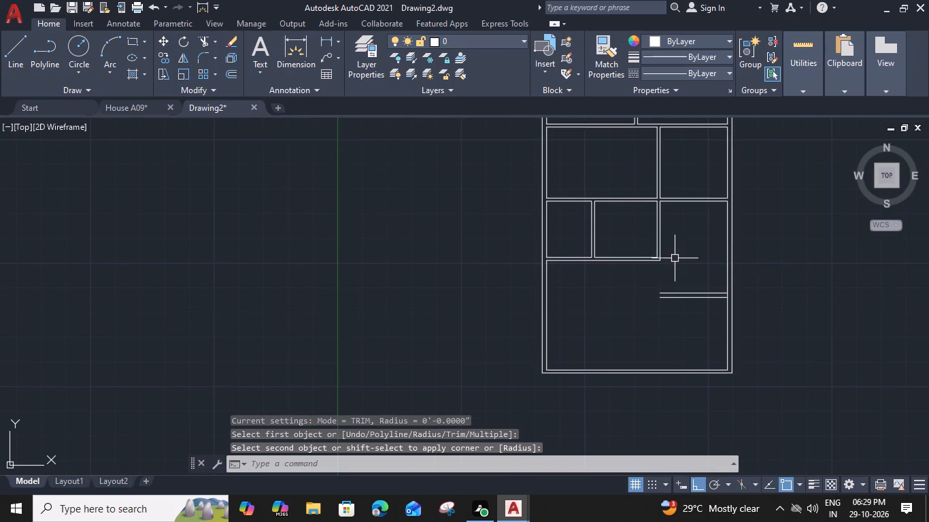
scroll(675, 262, up, 1)
text(EX)
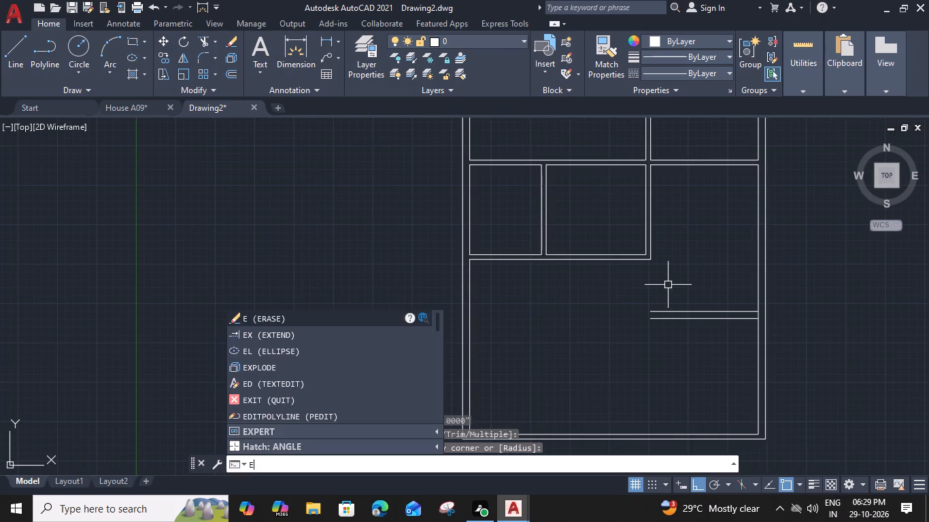
key(space)
click(651, 245)
key(Escape)
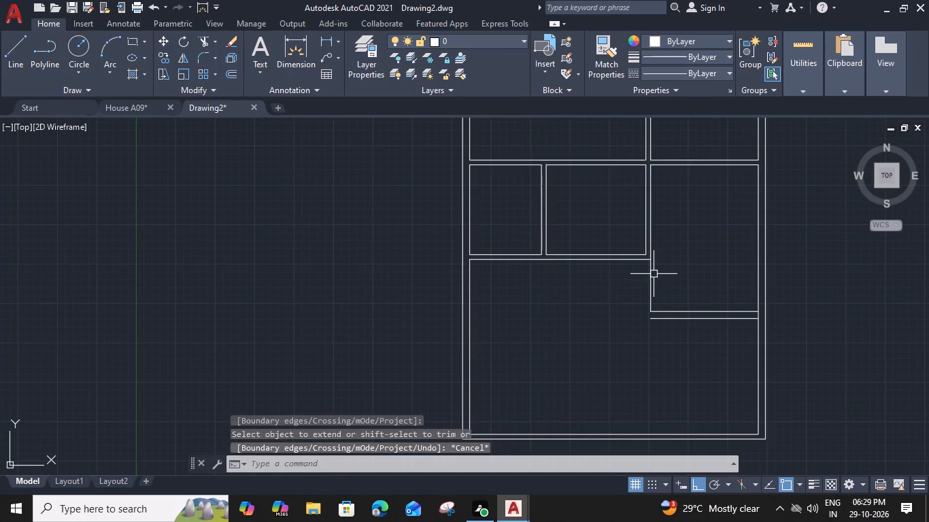
Offset the extended vertical line 9" to the left.
click(652, 279)
text(O 9")
key(Return)
click(601, 298)
key(grave)
key(Escape)
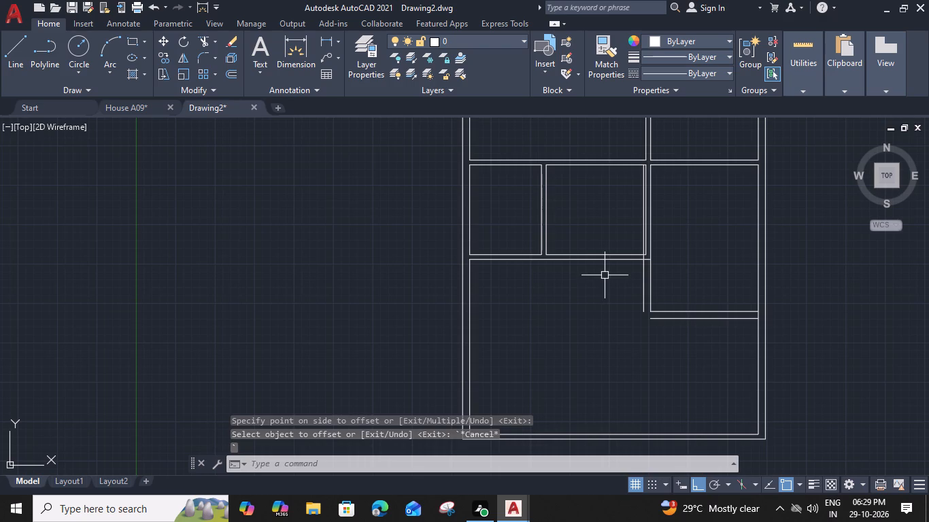
Trim the new offset line back to the lower line of the horizontal partition.
text(TR)
key(space)
scroll(647, 236, up, 3)
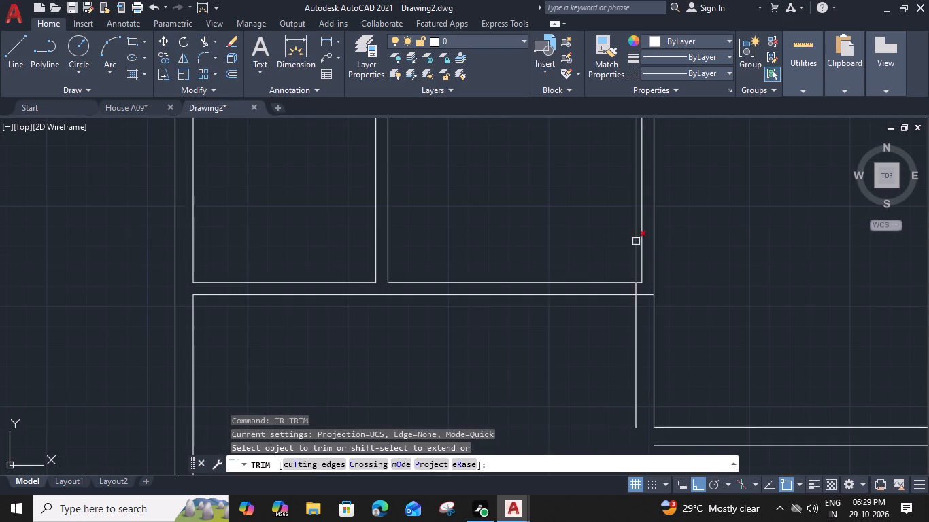
click(636, 241)
click(637, 288)
middle_drag(642, 326, 640, 257)
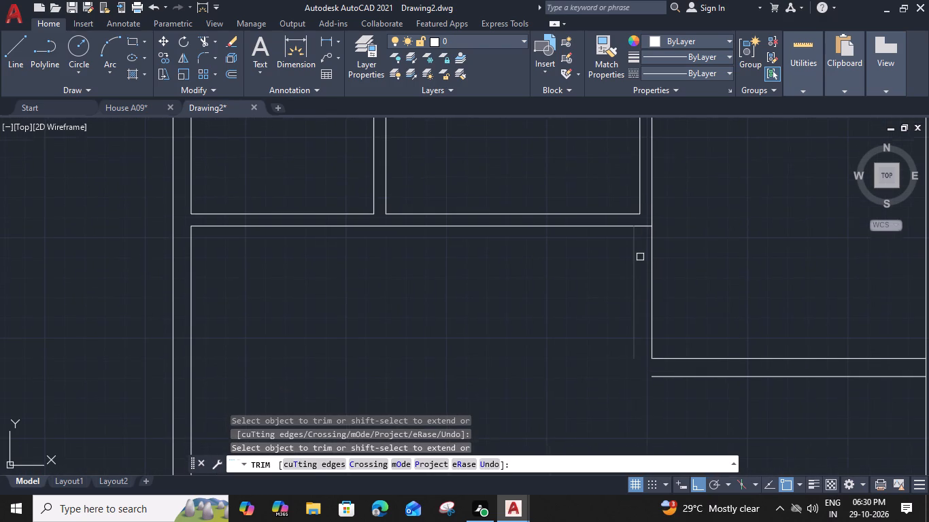
key(Escape)
Fillet the offset vertical line with the lower line of the short 9" wall at zero radius.
text(F)
key(space)
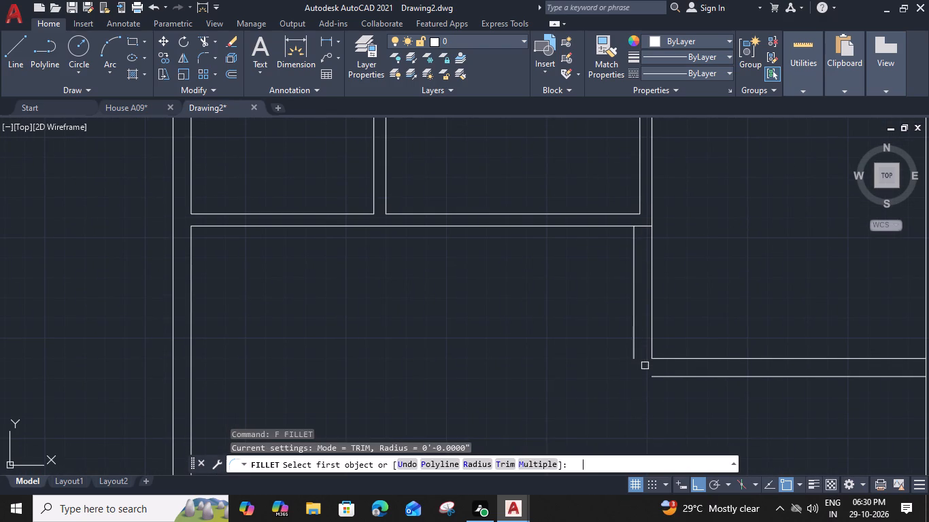
click(661, 379)
click(634, 345)
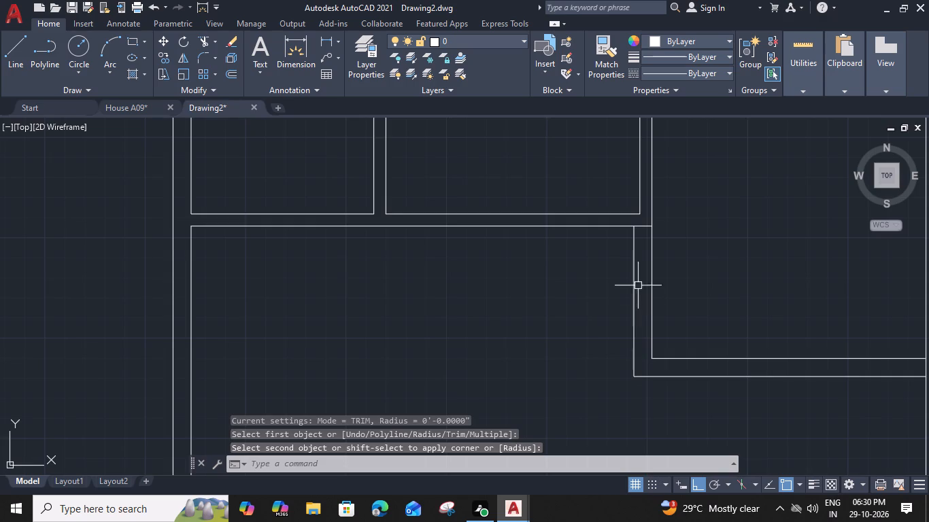
Trim the stub of the horizontal partition's lower line crossing the top of the 9" vertical wall.
middle_drag(637, 283, 648, 345)
text(TR)
key(space)
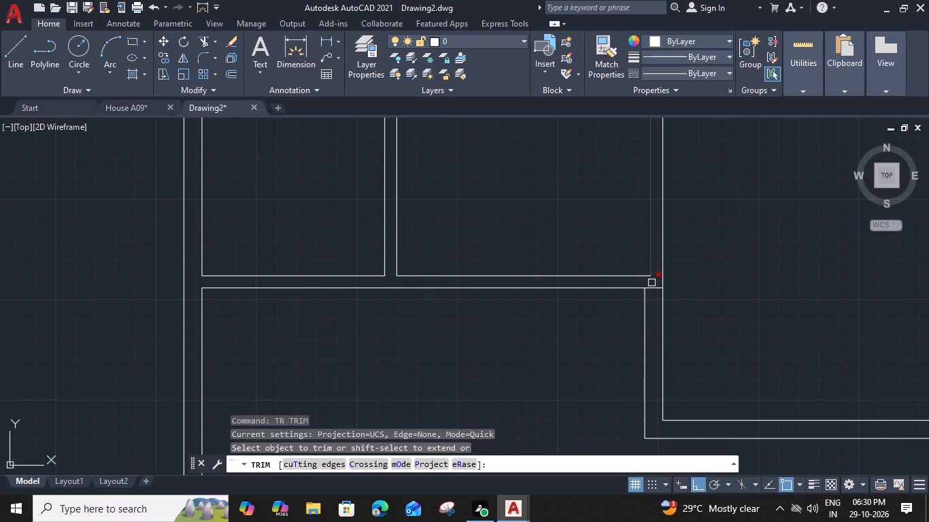
click(653, 288)
key(Escape)
Draw a short vertical line from the 9" wall's inner corner up to the upper line of the horizontal partition.
scroll(653, 288, down, 3)
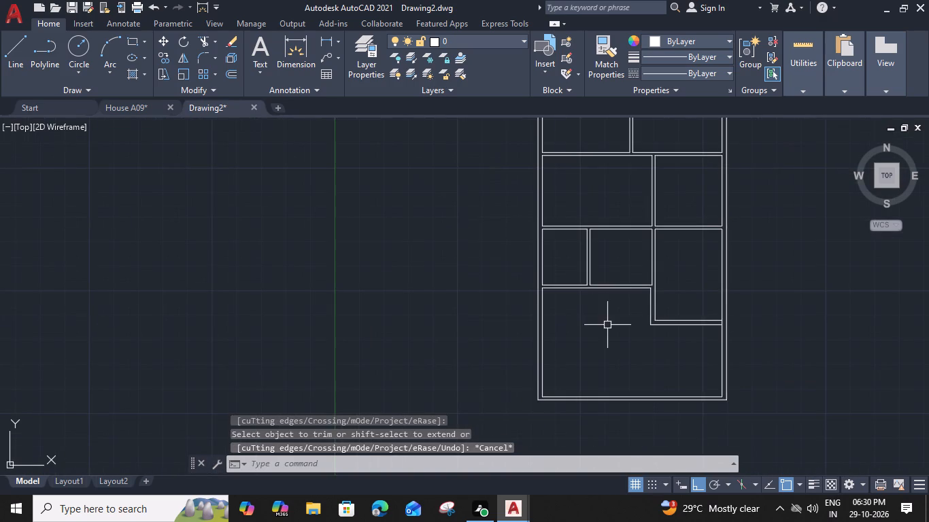
middle_drag(594, 334, 615, 347)
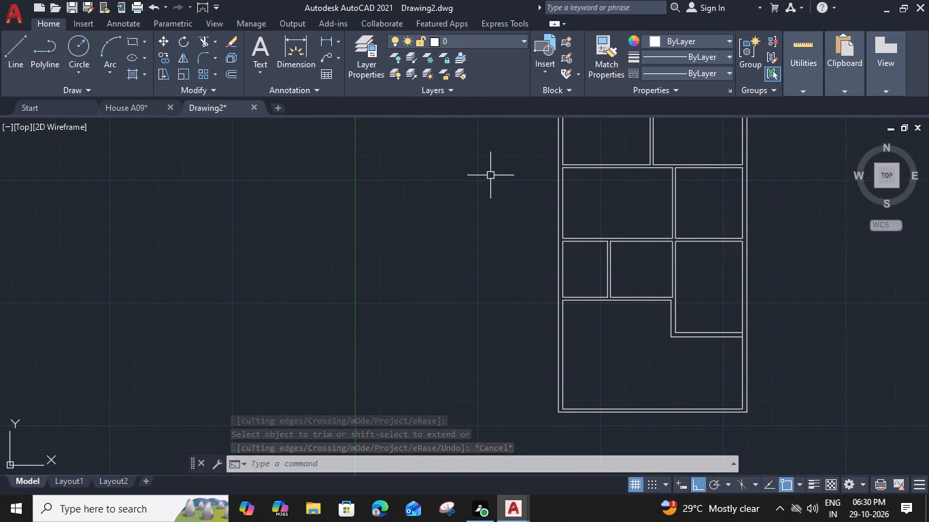
scroll(635, 284, up, 1)
middle_drag(630, 270, 644, 290)
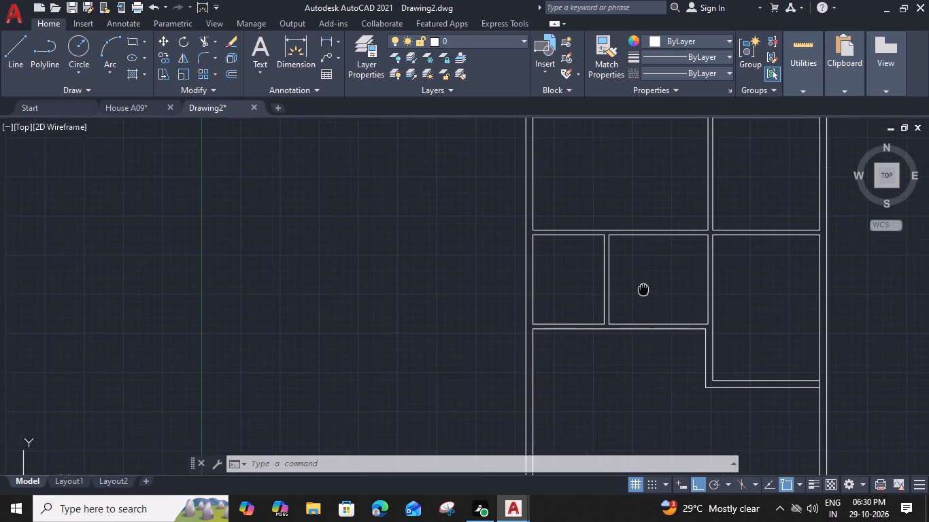
middle_drag(644, 290, 648, 290)
text(L)
key(space)
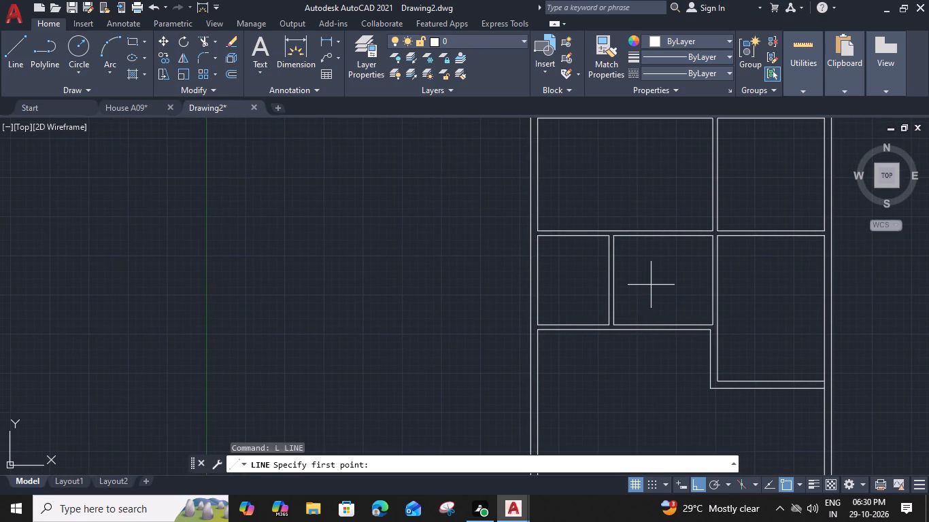
scroll(675, 304, up, 1)
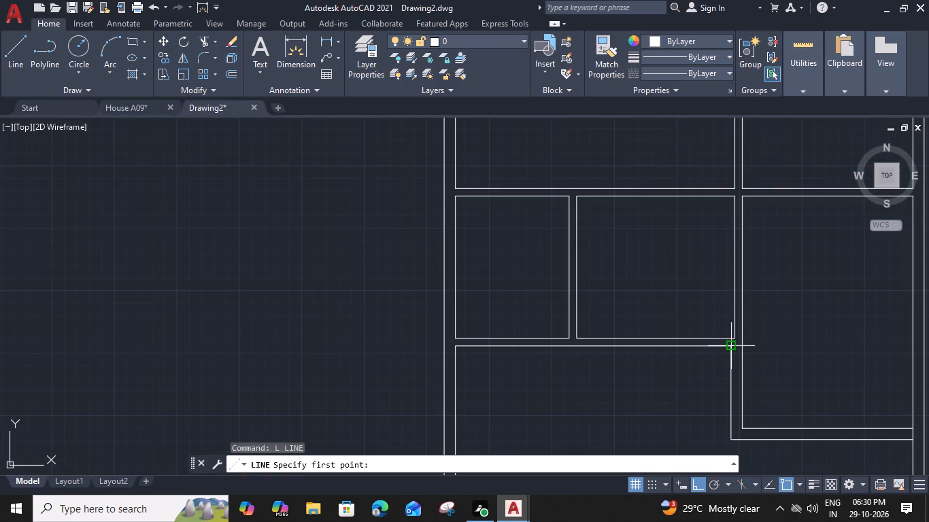
scroll(730, 346, up, 2)
click(730, 346)
click(732, 333)
key(space)
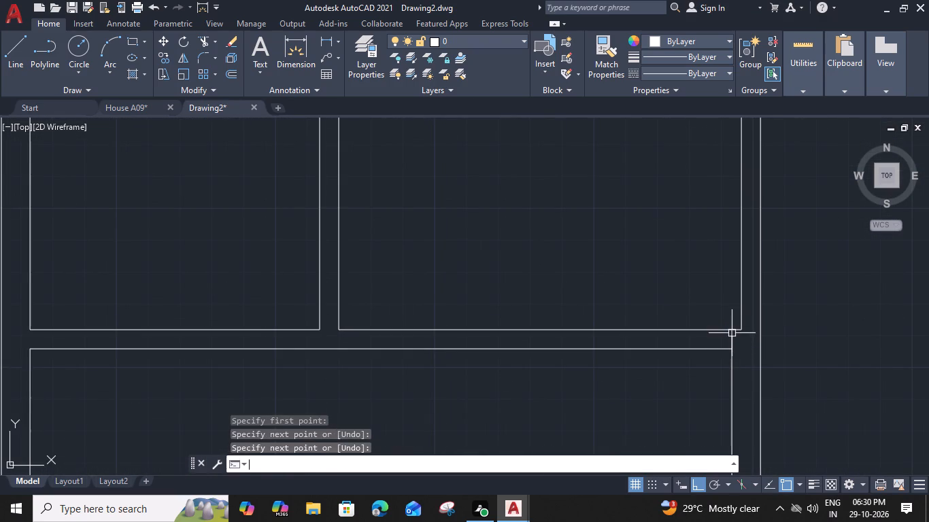
Draw a short line across the horizontal partition, continuing upward the left line of the partition between the two small rooms.
scroll(732, 333, down, 2)
middle_drag(592, 328, 727, 340)
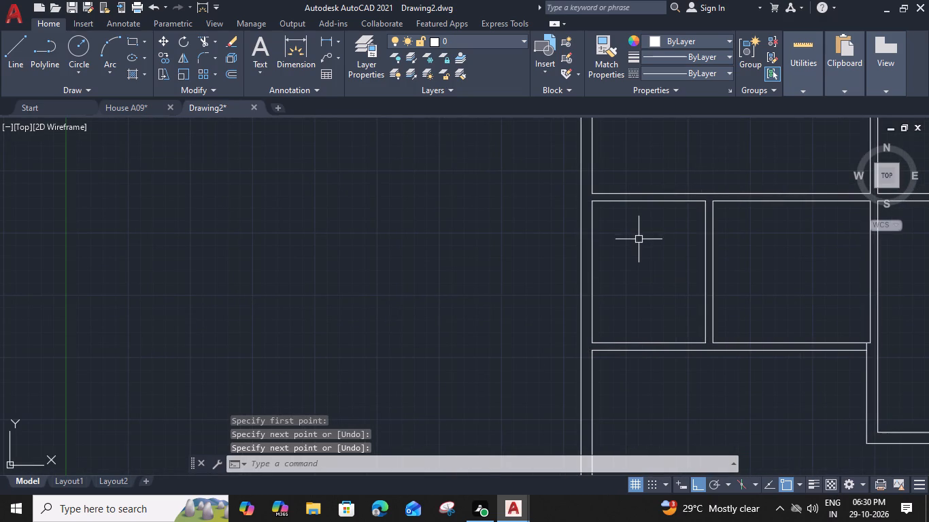
scroll(649, 172, up, 2)
key(space)
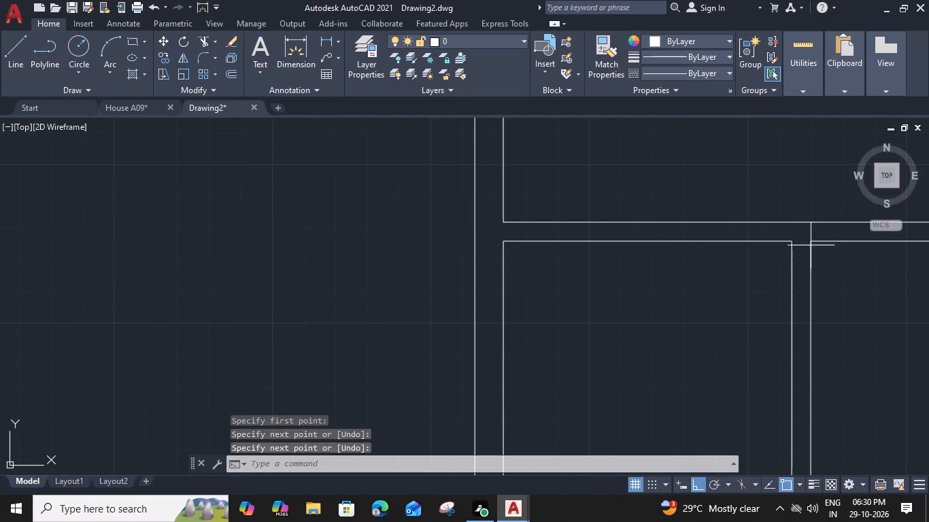
click(792, 243)
click(790, 223)
key(space)
Draw a short line across the bottom end of the vertical partition above, bridging the gap in the horizontal partition's upper line.
scroll(790, 223, down, 3)
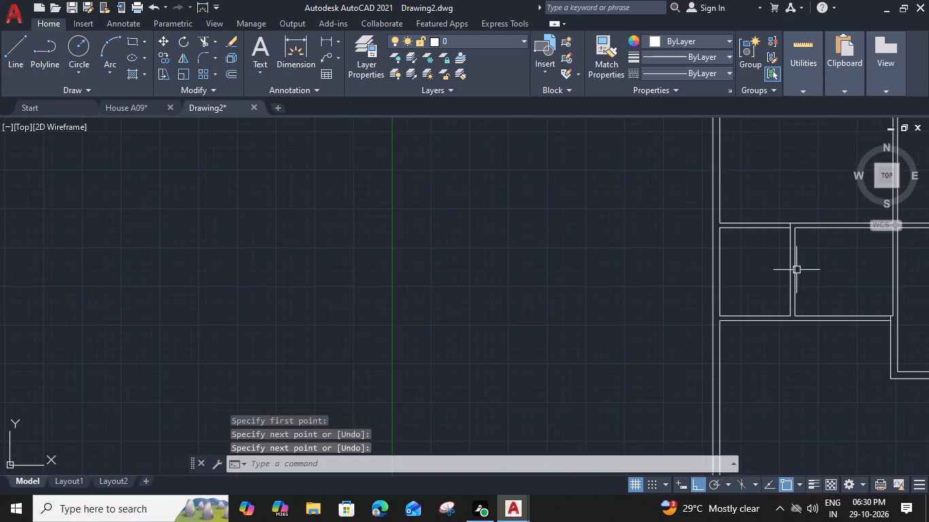
middle_drag(808, 292, 612, 321)
scroll(695, 252, up, 2)
key(space)
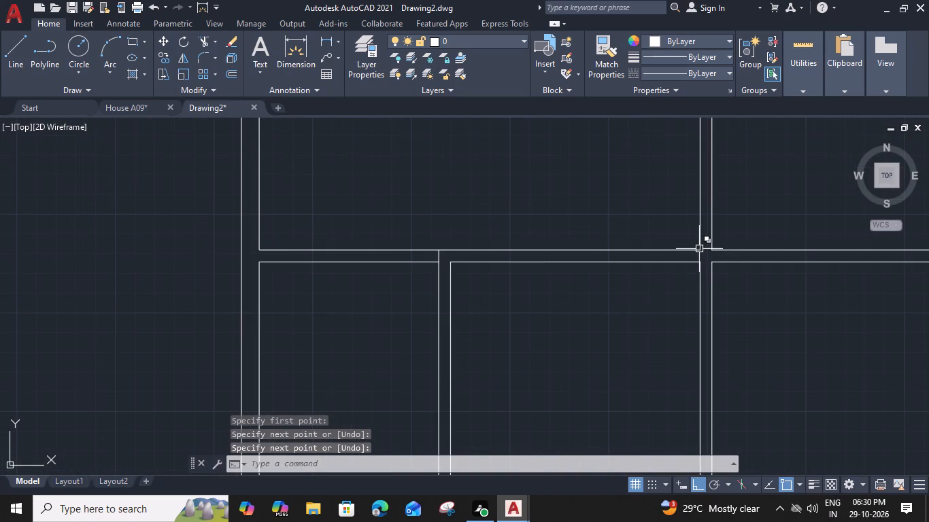
click(699, 249)
click(716, 249)
key(space)
Draw a short line across the top end of that vertical partition, bridging the gap in the next horizontal partition's lower line.
scroll(678, 243, down, 2)
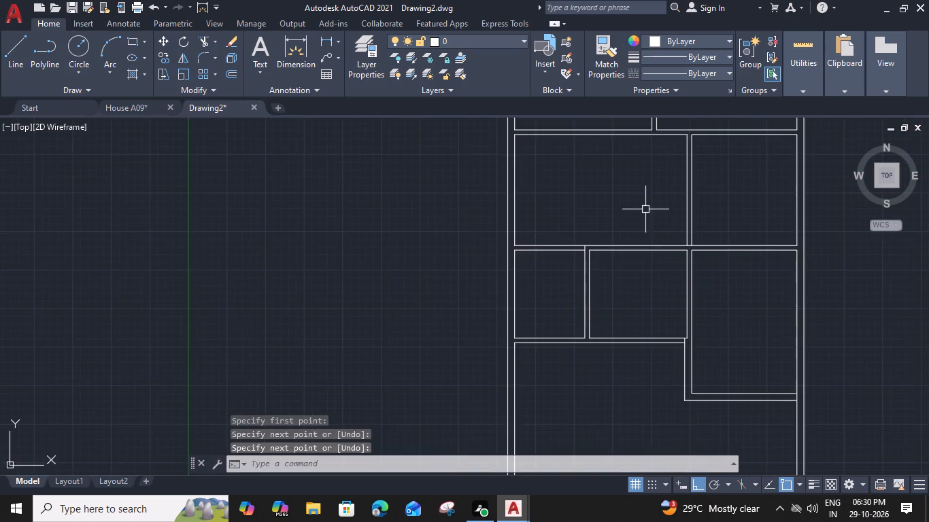
middle_drag(645, 211, 649, 322)
scroll(687, 251, up, 2)
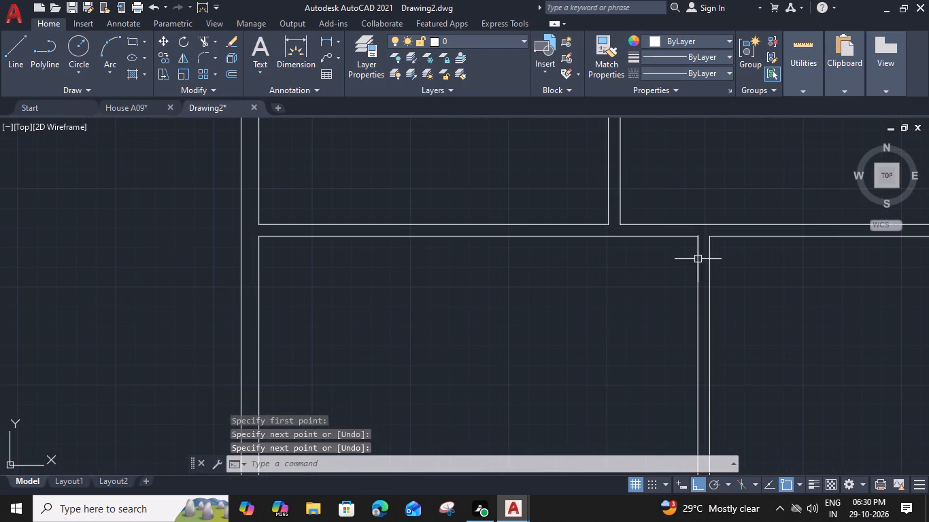
key(space)
click(698, 236)
click(709, 236)
key(space)
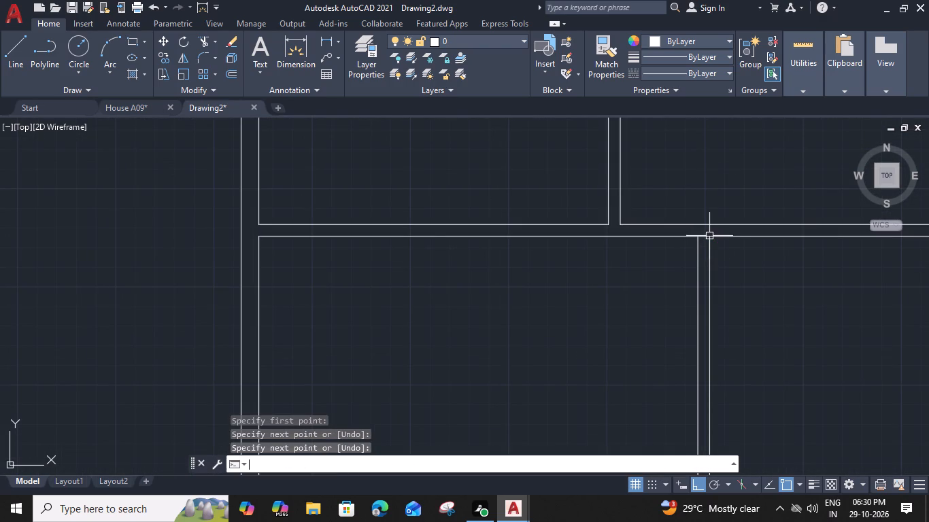
Draw a short line across the bottom end of the vertical partition between the next two rooms up.
scroll(709, 236, down, 1)
middle_drag(614, 268, 641, 321)
scroll(669, 263, up, 1)
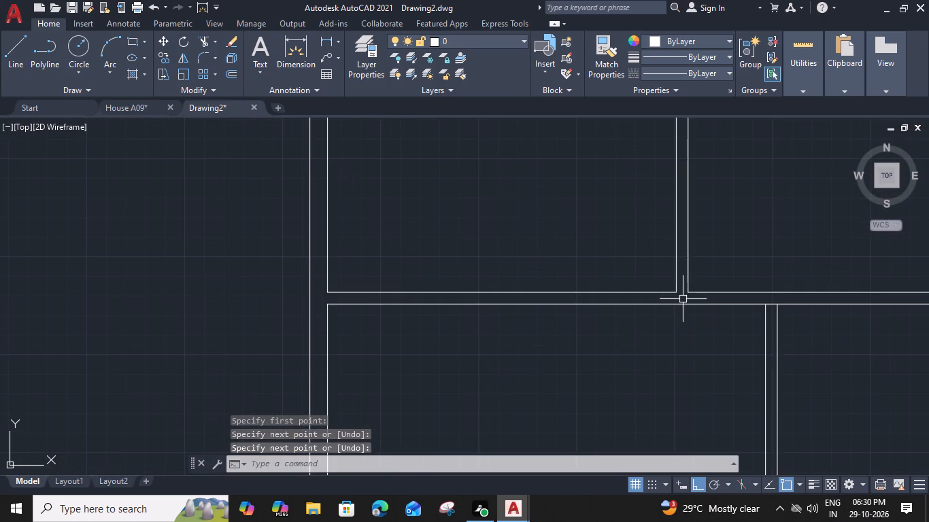
middle_drag(679, 234, 671, 273)
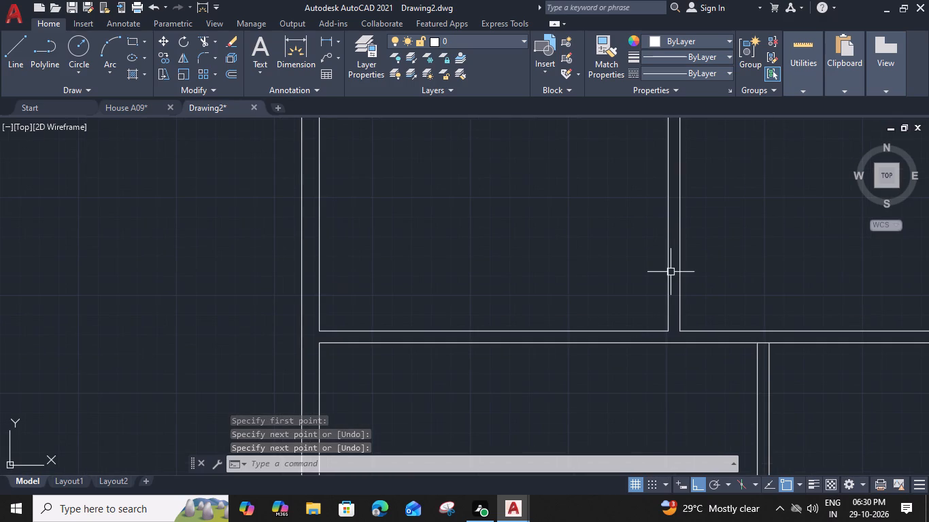
scroll(660, 341, up, 1)
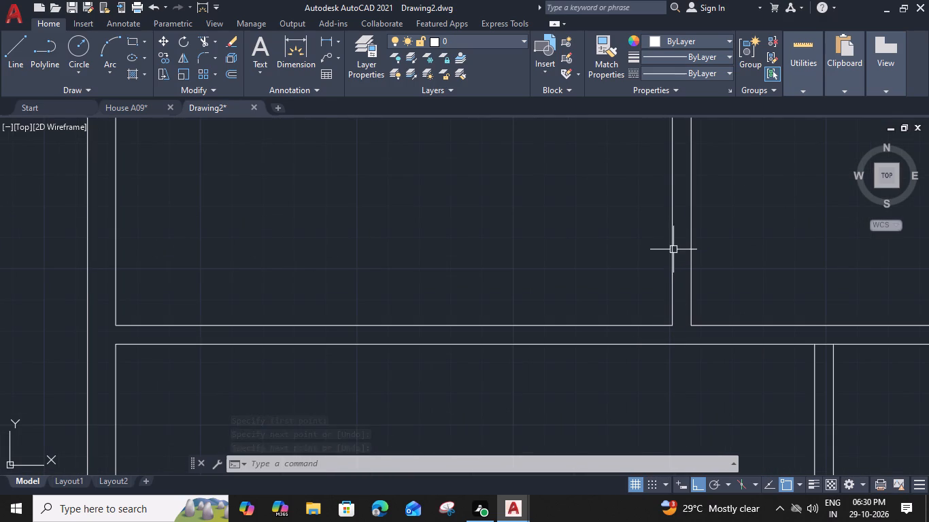
key(Escape)
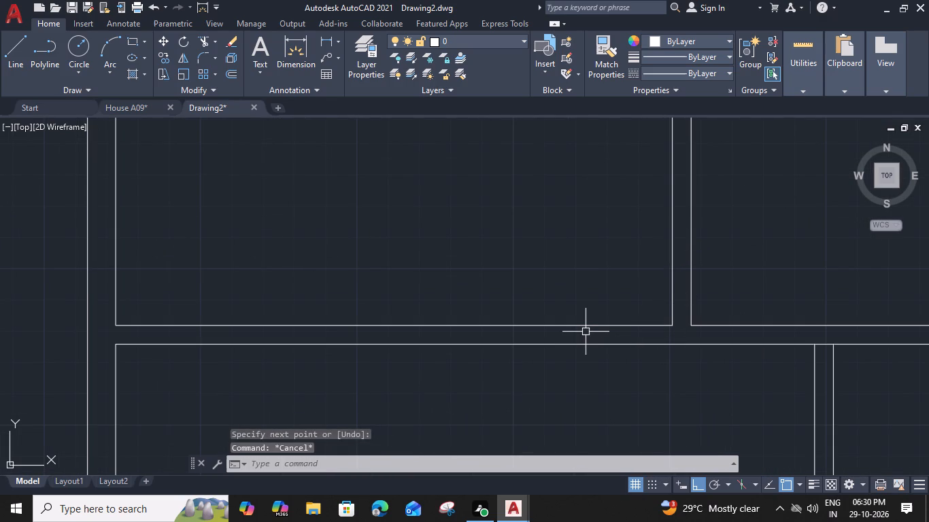
text(L)
key(space)
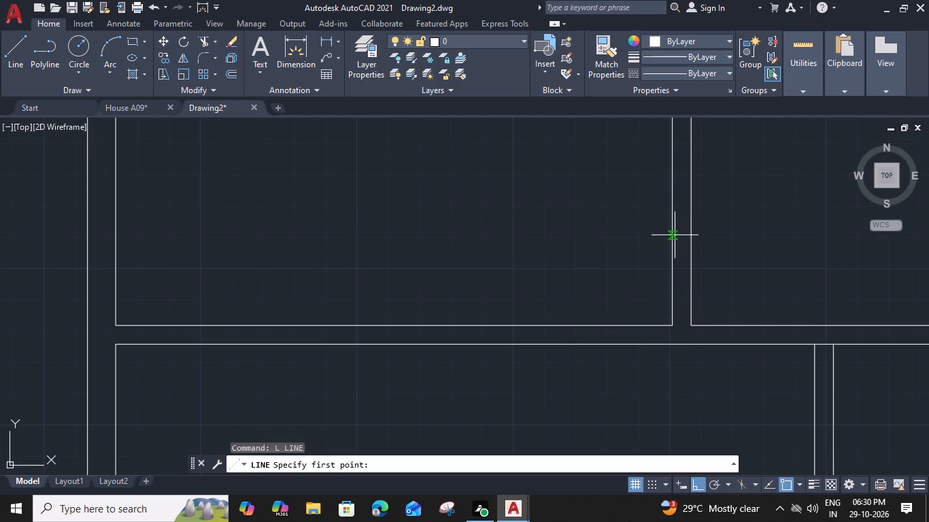
key(Escape)
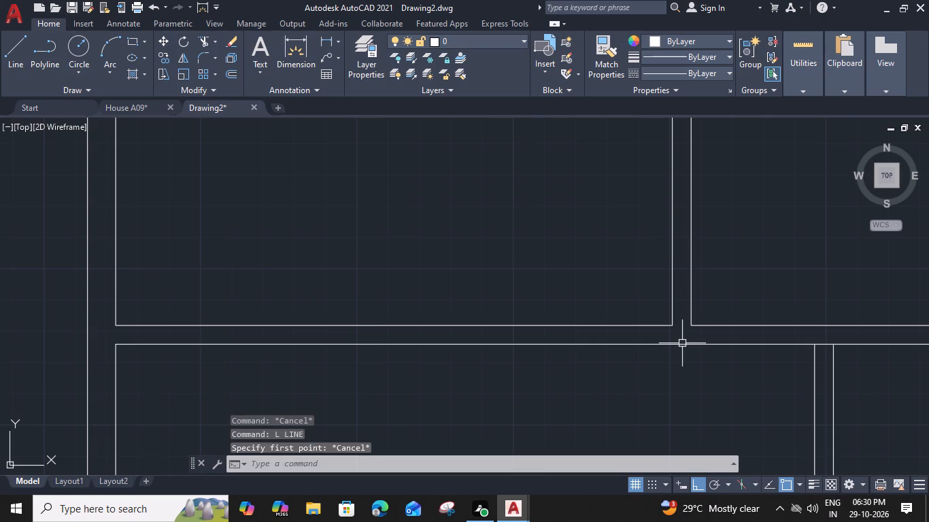
text(L)
key(space)
click(673, 328)
click(692, 327)
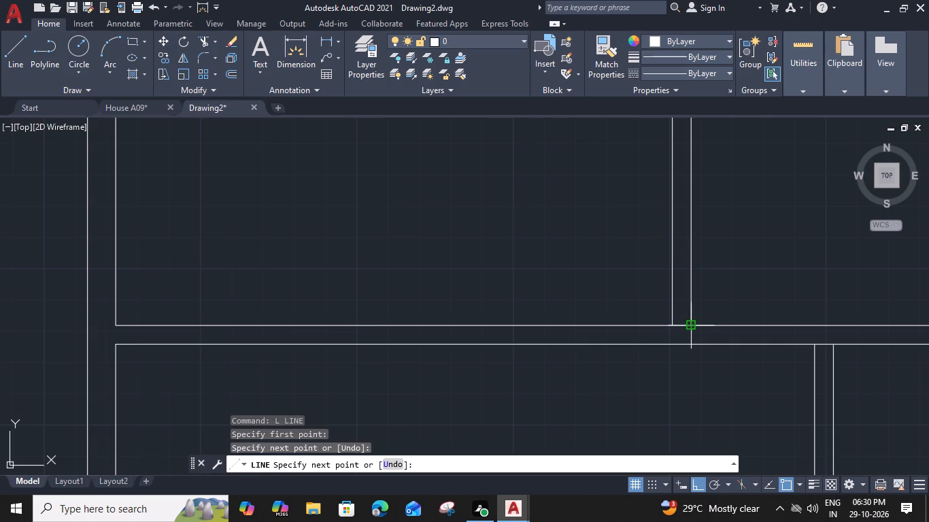
key(space)
Offset the short closing line at the partition's bottom end 3" upward.
click(683, 326)
key(o)
key(space)
key(2)
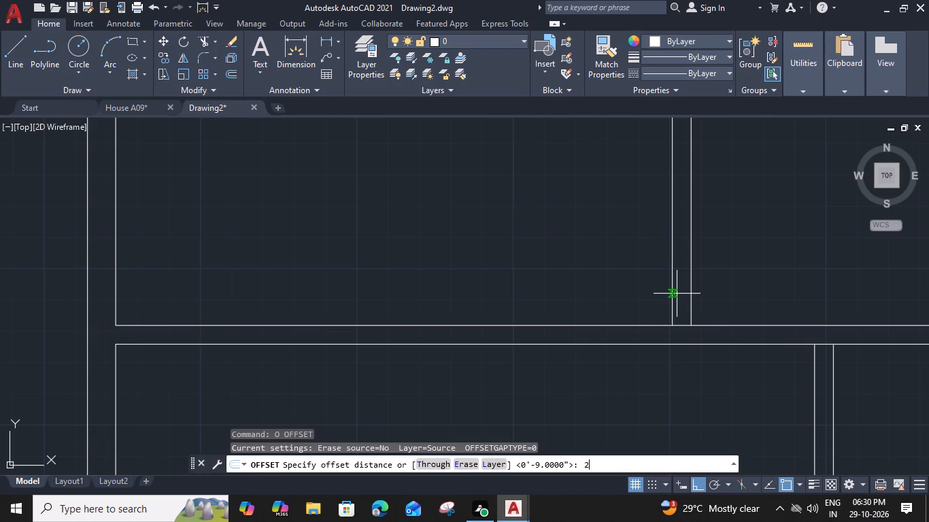
key(Delete)
key(BackSpace)
text(3")
key(Return)
click(677, 281)
key(Escape)
Offset the new short line 3' upward to mark a door opening in the vertical partition.
click(678, 317)
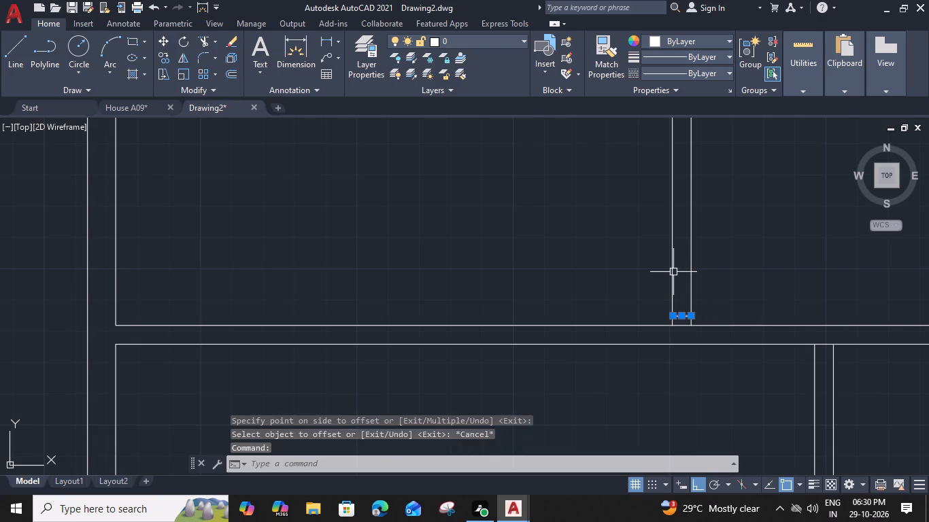
text(O)
key(space)
key(3)
key(apostrophe)
key(space)
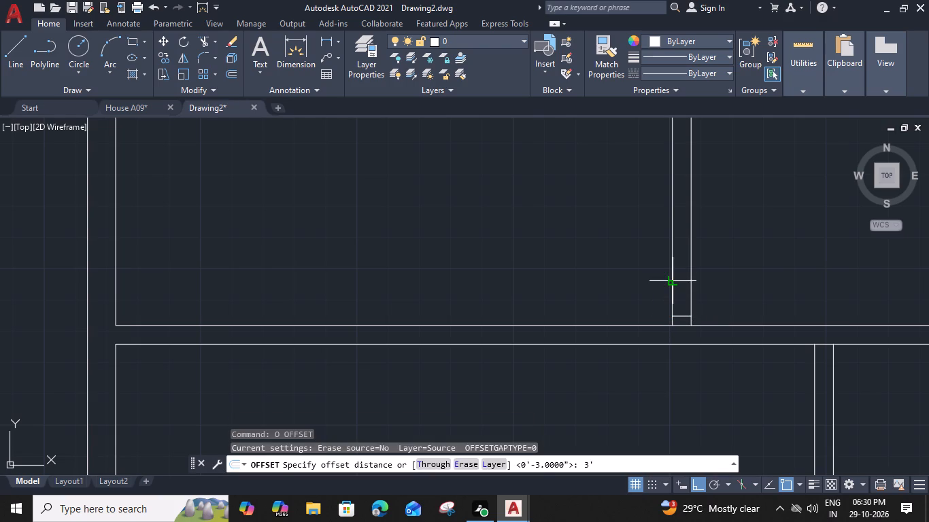
click(678, 250)
key(Escape)
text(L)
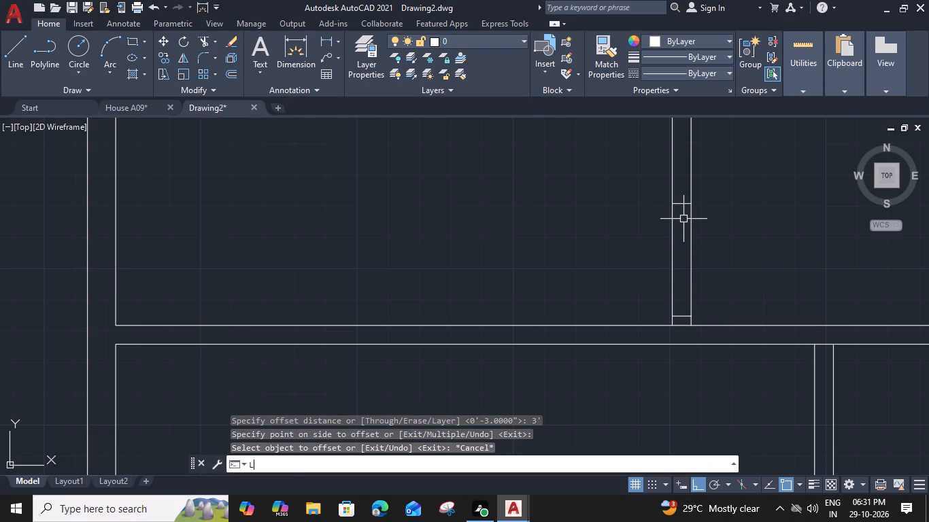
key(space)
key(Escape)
Draw a short vertical line across the horizontal partition, centred directly below the bottom end of the vertical partition.
text(L)
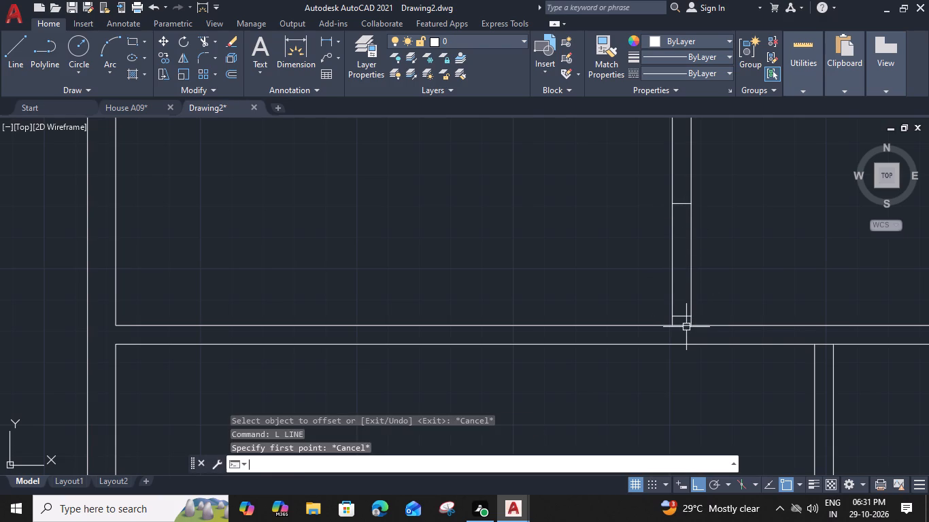
key(space)
click(685, 326)
click(685, 343)
key(space)
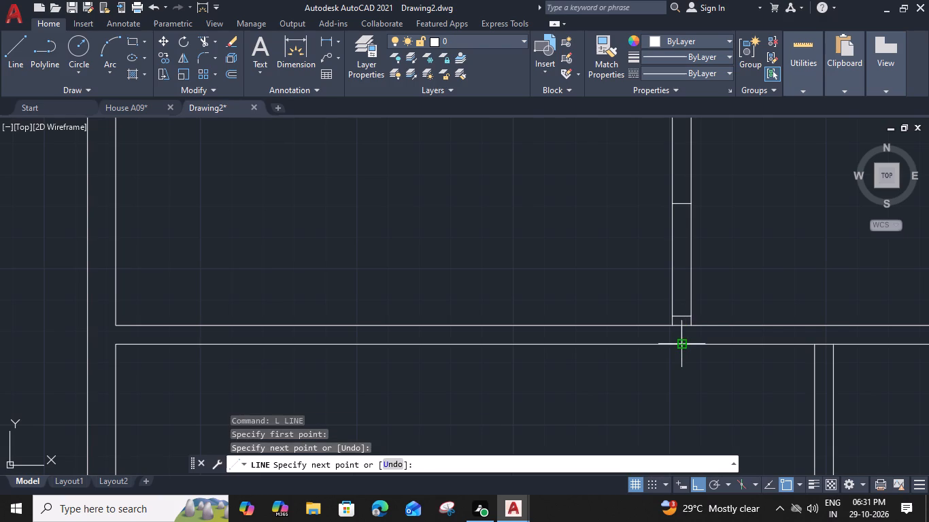
Offset the short vertical line 3" to both sides, and offset each copy another 3" outward along the horizontal partition.
click(685, 330)
key(p)
key(BackSpace)
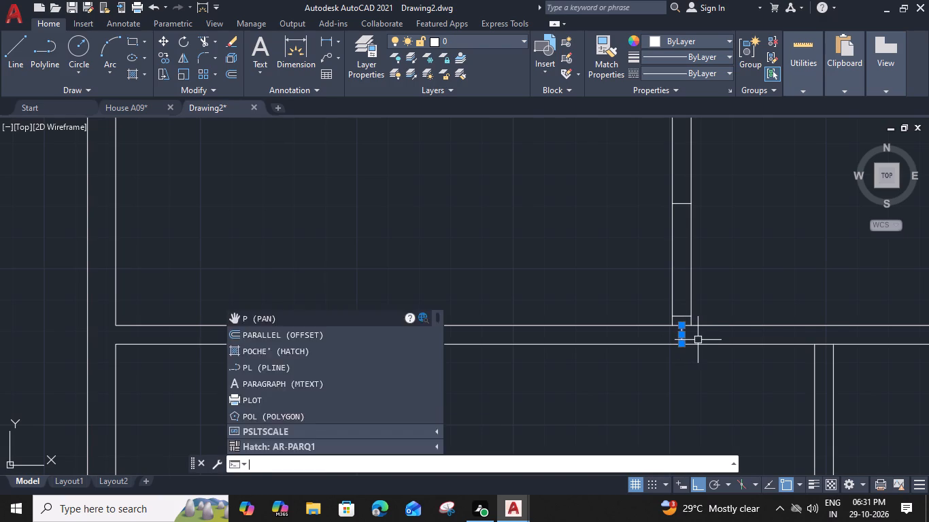
text(O)
key(space)
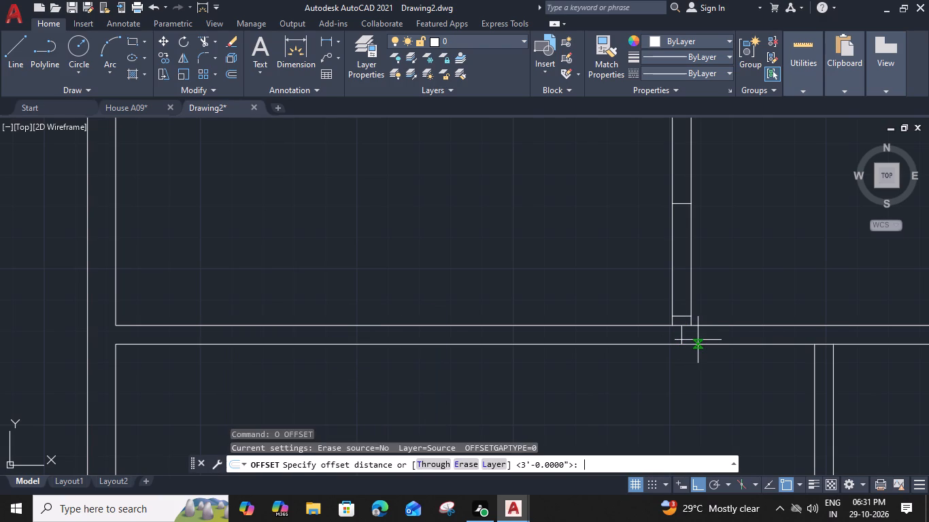
text(3")
key(Return)
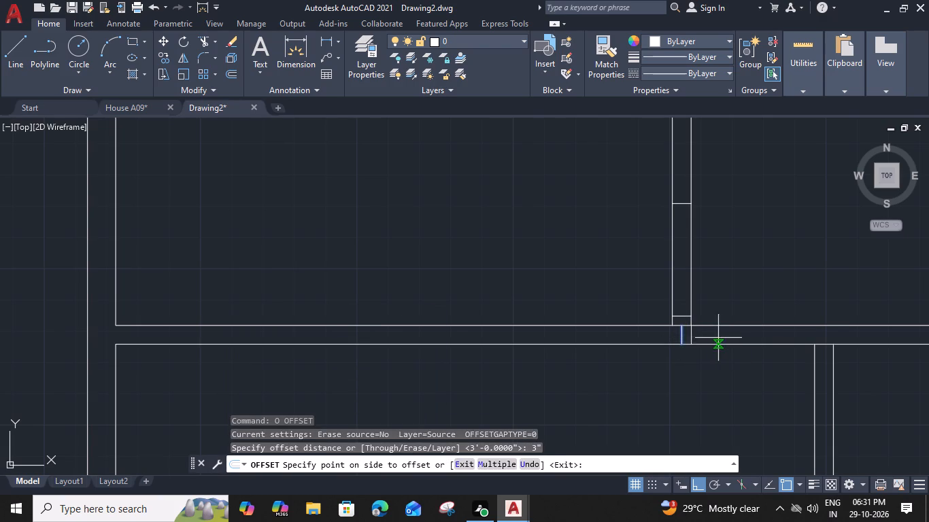
click(718, 338)
scroll(680, 332, up, 1)
click(680, 332)
click(645, 332)
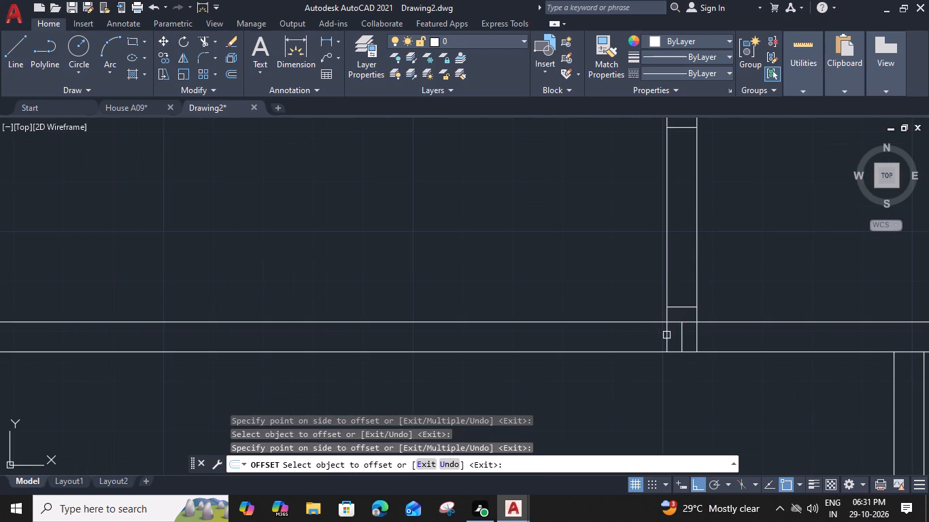
click(666, 335)
click(649, 336)
click(697, 329)
drag(709, 335, 715, 336)
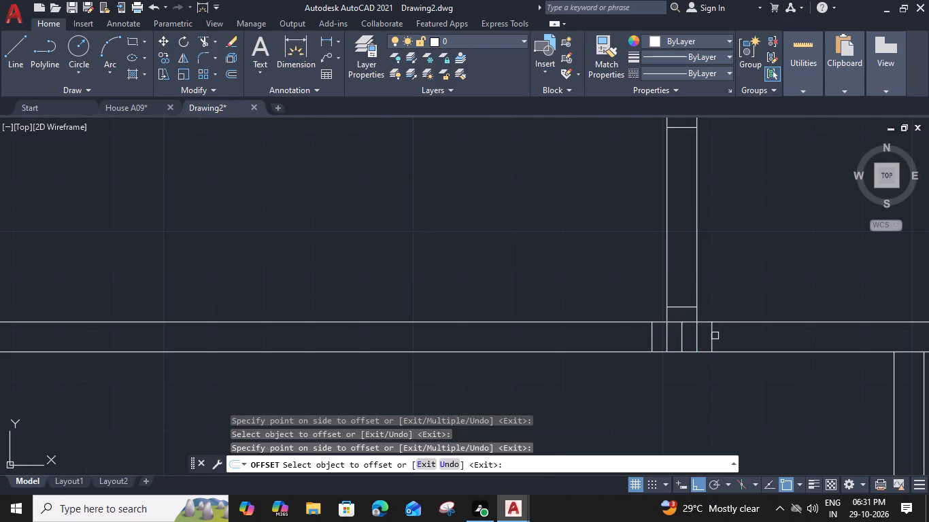
key(Escape)
Offset the two outermost short lines 3' outward along the horizontal partition, one to each side of the junction.
click(711, 340)
key(o)
key(space)
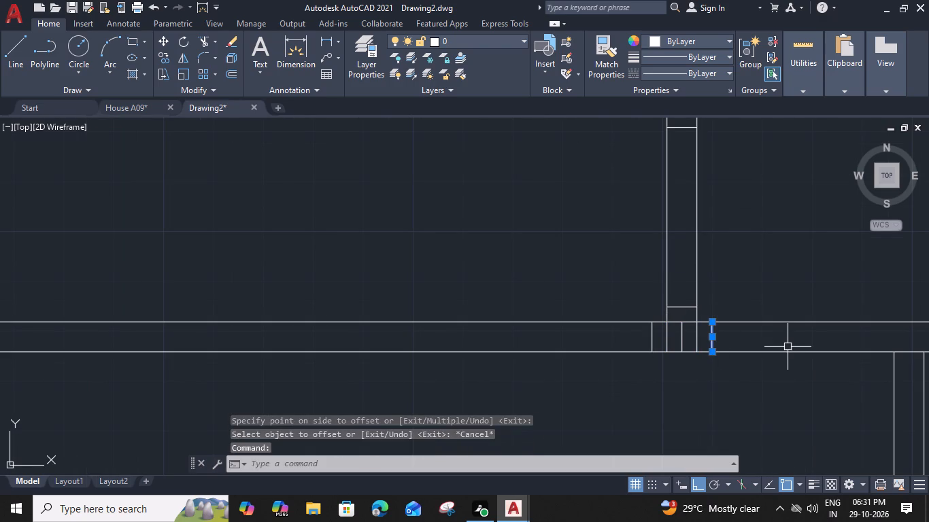
key(3)
key(apostrophe)
key(Return)
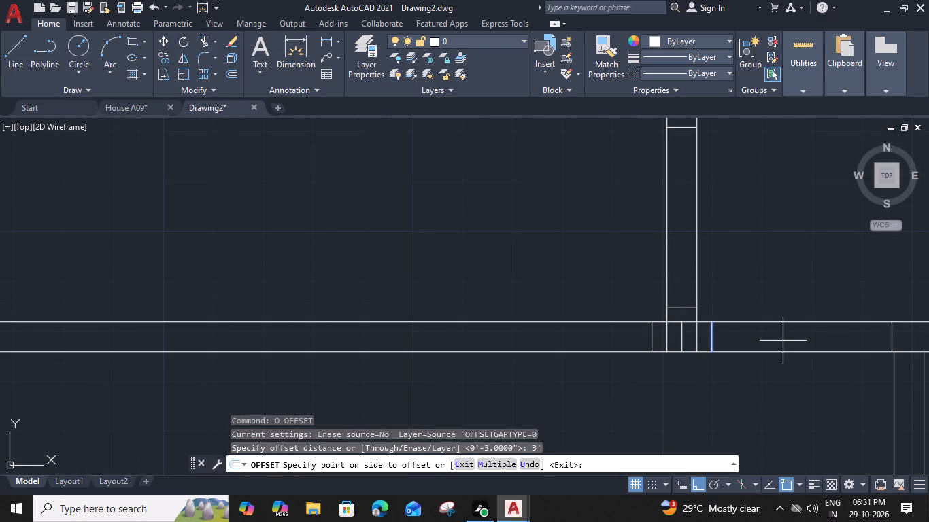
click(798, 344)
click(651, 341)
click(587, 341)
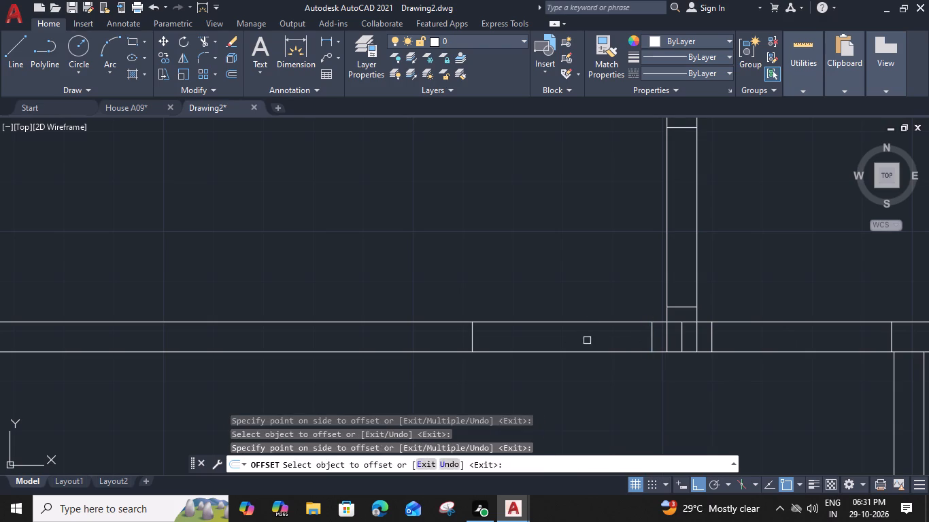
key(Escape)
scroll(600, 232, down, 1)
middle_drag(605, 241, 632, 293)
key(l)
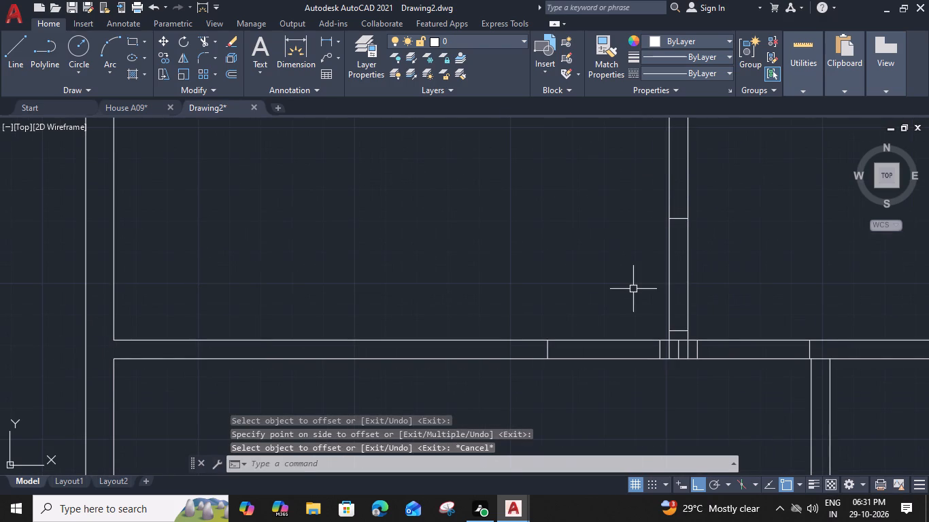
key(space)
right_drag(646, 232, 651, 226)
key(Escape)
Draw two diagonal lines from the vertical partition's 3' mark to the upper ends of the outer 3' marks on the horizontal partition.
text(L)
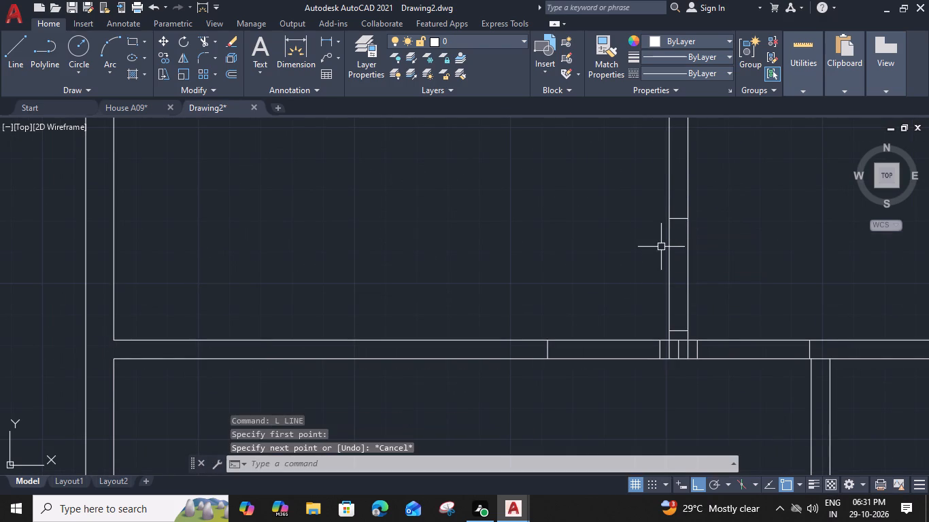
key(space)
click(670, 222)
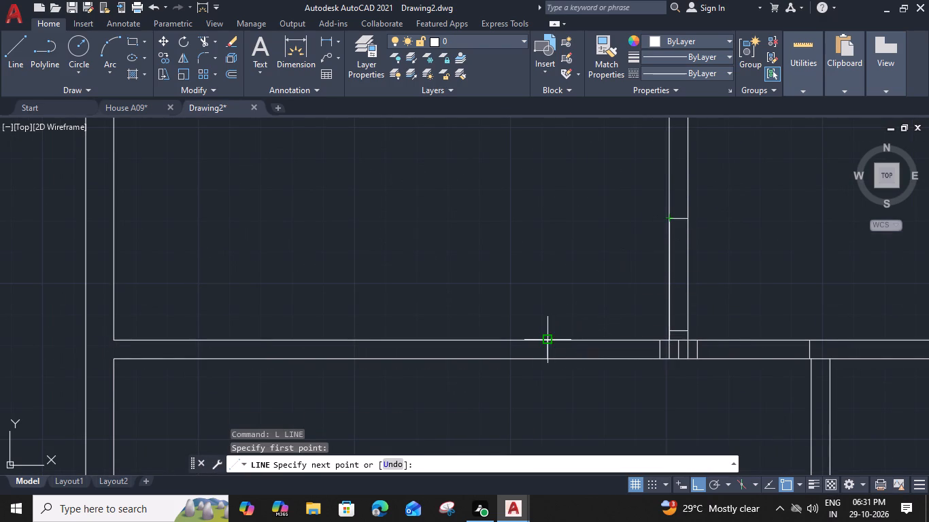
click(549, 341)
key(space)
key(space)
click(691, 218)
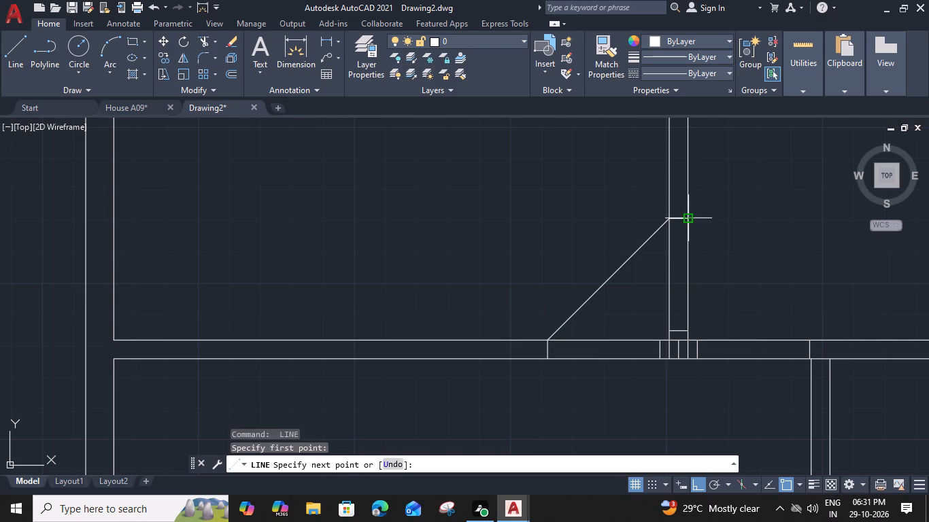
click(807, 344)
key(Escape)
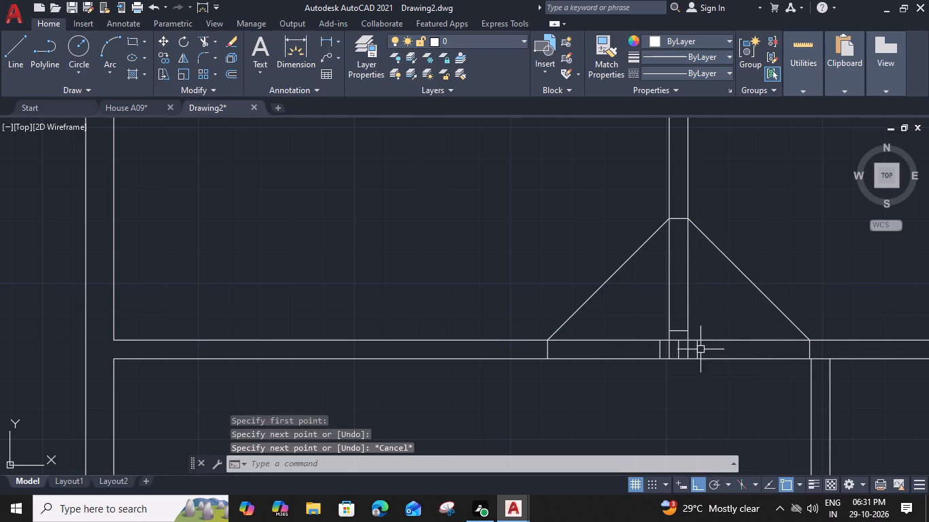
Trim away the inner short lines, the partition line crossing the wall junction and the 3" mark above it.
key(t)
key(r)
key(space)
scroll(668, 362, up, 2)
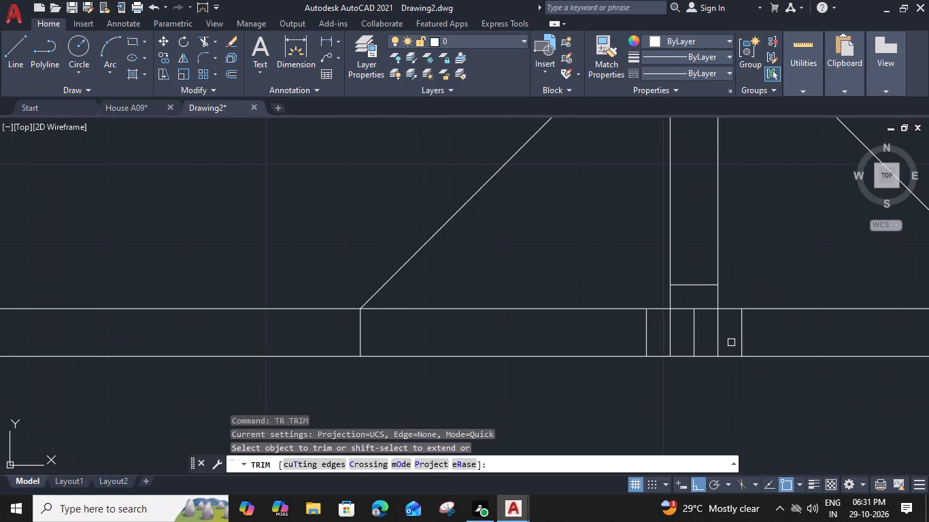
click(726, 340)
click(660, 341)
click(690, 312)
click(690, 285)
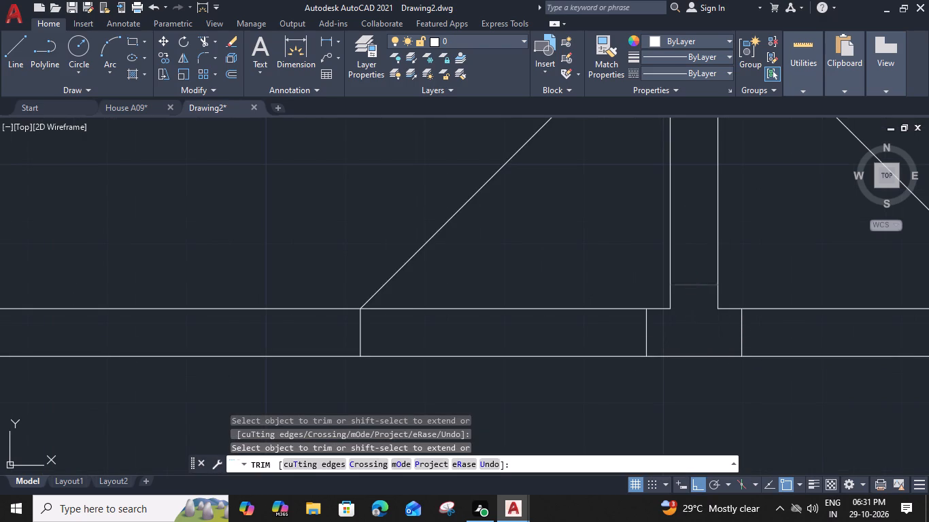
Trim both horizontal partition lines out of the 3' openings on either side of the junction.
scroll(696, 309, down, 1)
middle_drag(720, 356, 664, 377)
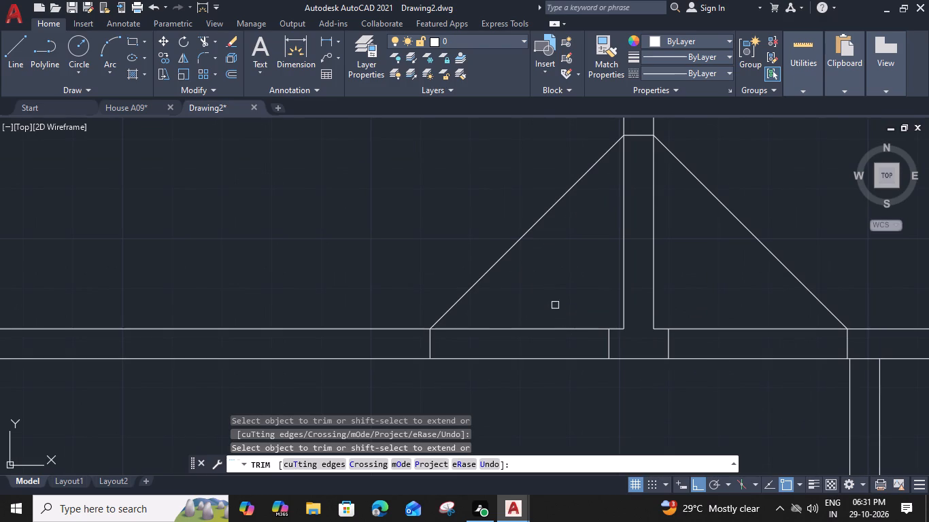
click(554, 303)
click(550, 373)
click(764, 309)
click(753, 378)
key(Escape)
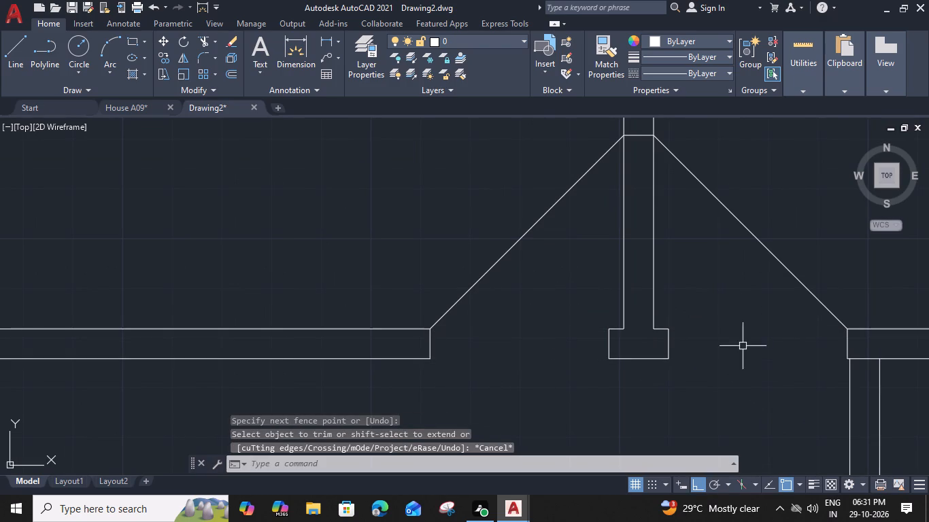
Offset the two diagonal lines 6" outward to form diagonal walls.
middle_drag(741, 321, 726, 375)
click(754, 311)
click(767, 292)
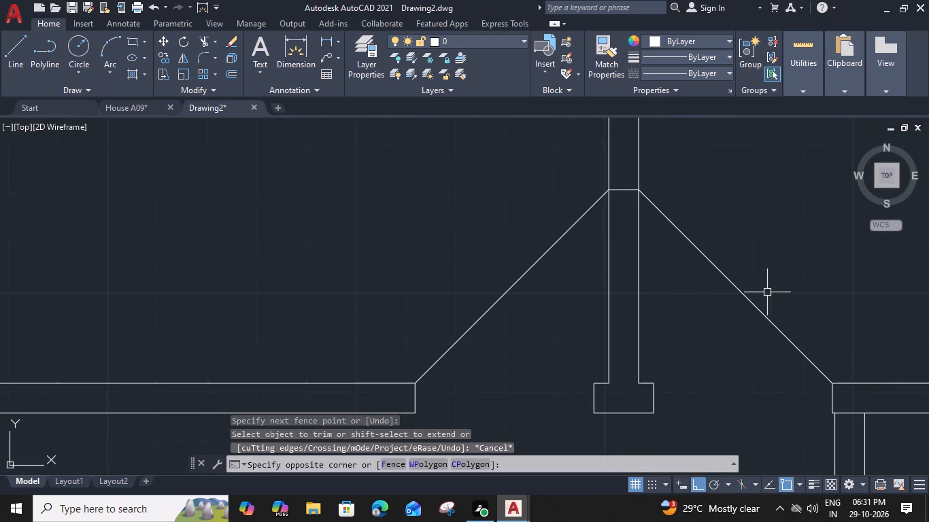
drag(766, 285, 754, 298)
click(733, 316)
text(O)
key(space)
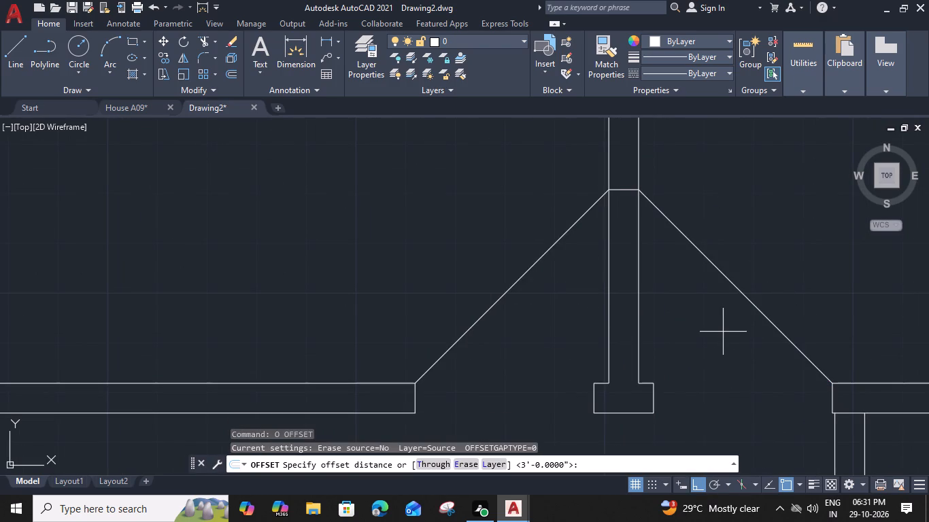
text(6")
key(Return)
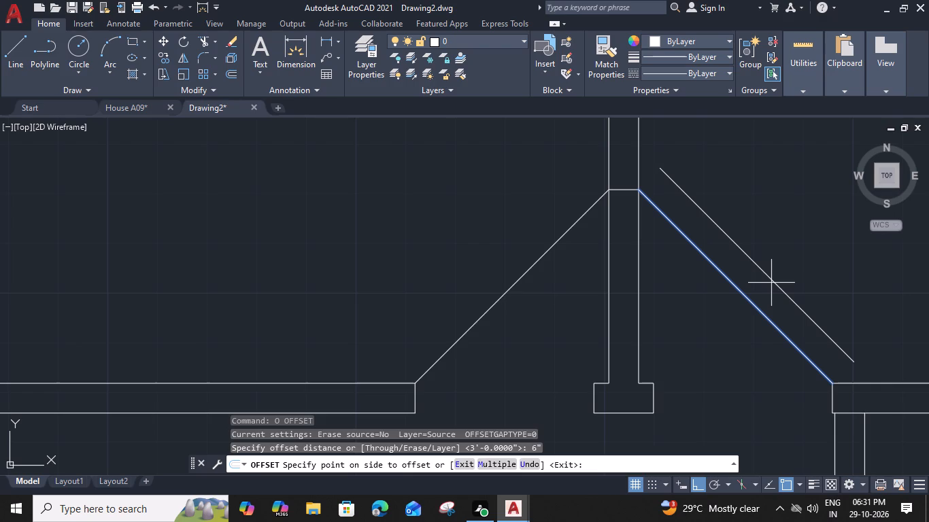
click(786, 273)
click(503, 292)
click(490, 287)
key(Escape)
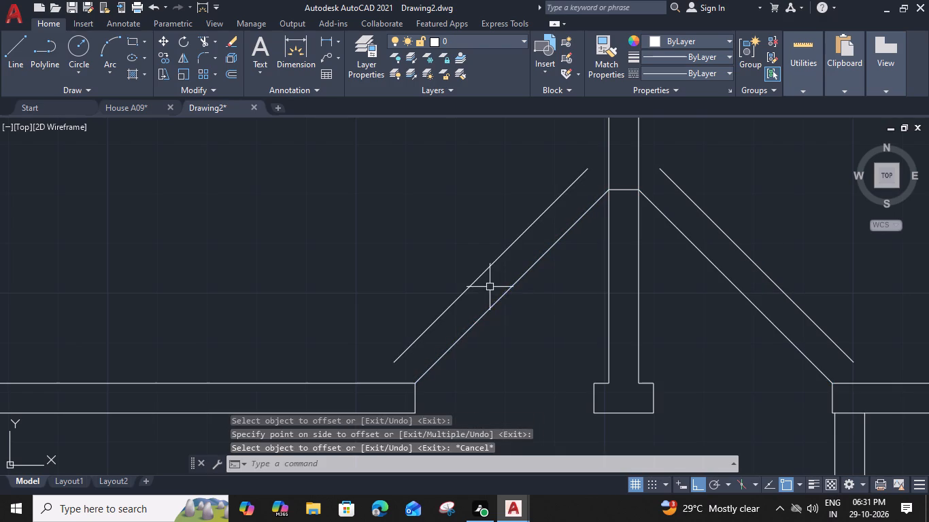
Extend both ends of the outer diagonal lines to meet the vertical and horizontal partition lines.
scroll(549, 324, down, 2)
middle_drag(551, 325, 607, 323)
text(EX)
key(space)
click(556, 324)
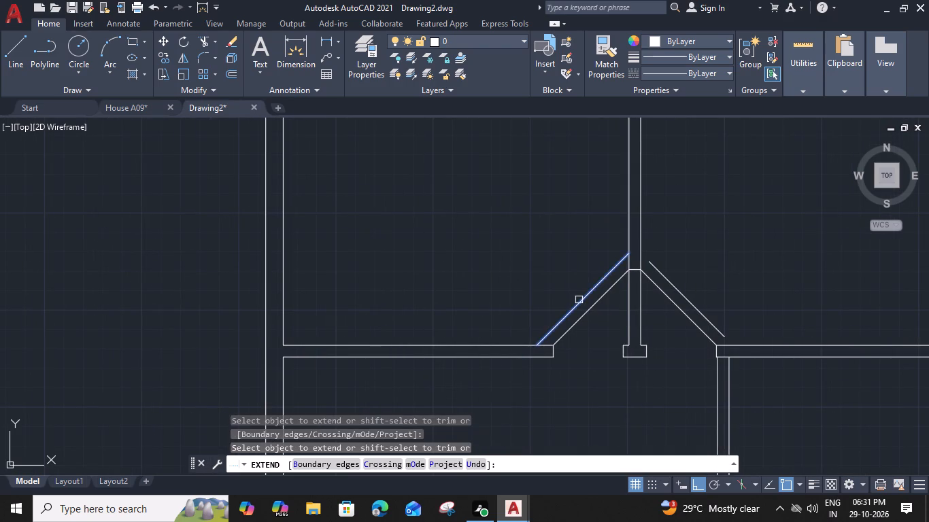
click(581, 298)
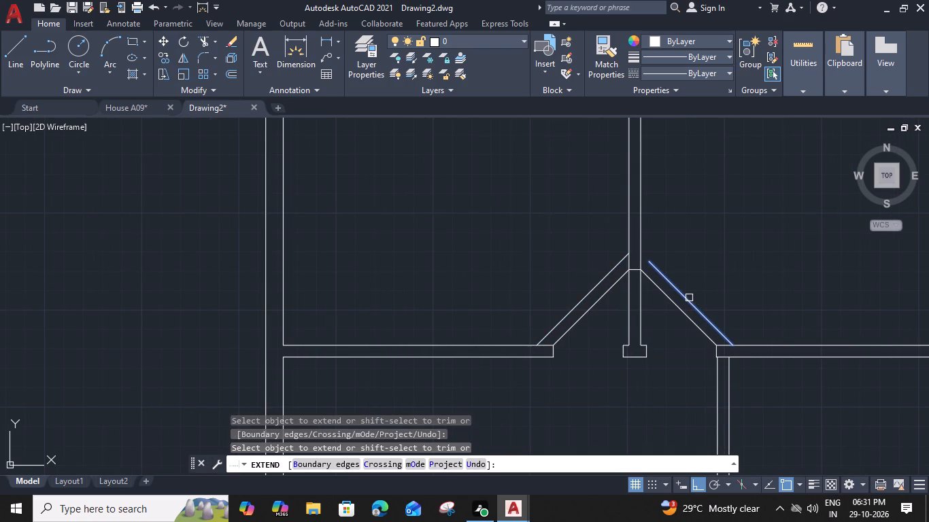
click(689, 297)
click(696, 305)
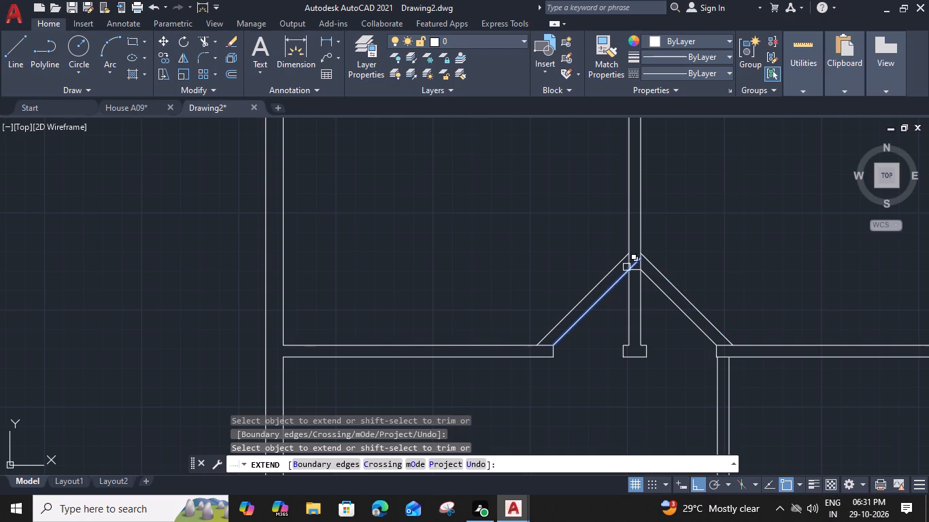
Trim the partition line pieces inside the diagonal wall junctions, including the short cap line at the apex.
scroll(626, 267, up, 1)
shift+click(629, 261)
shift+click(498, 394)
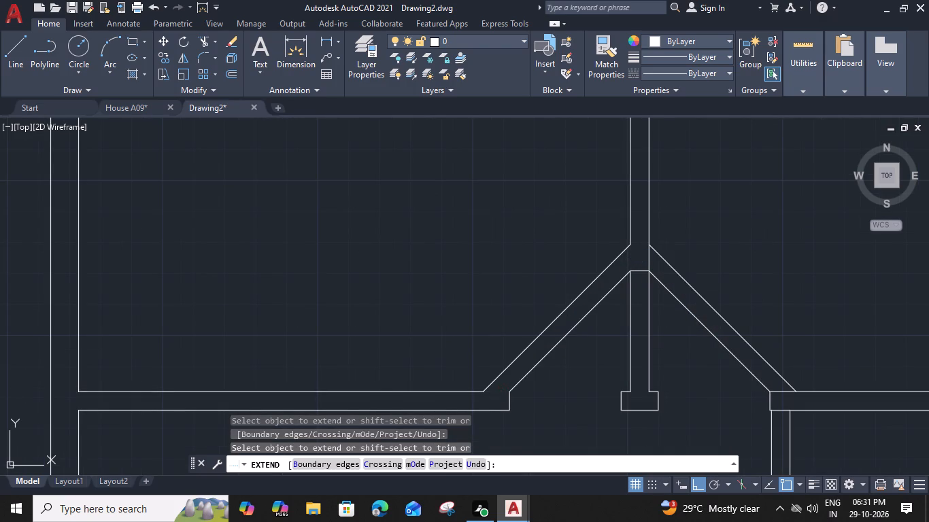
shift+click(648, 258)
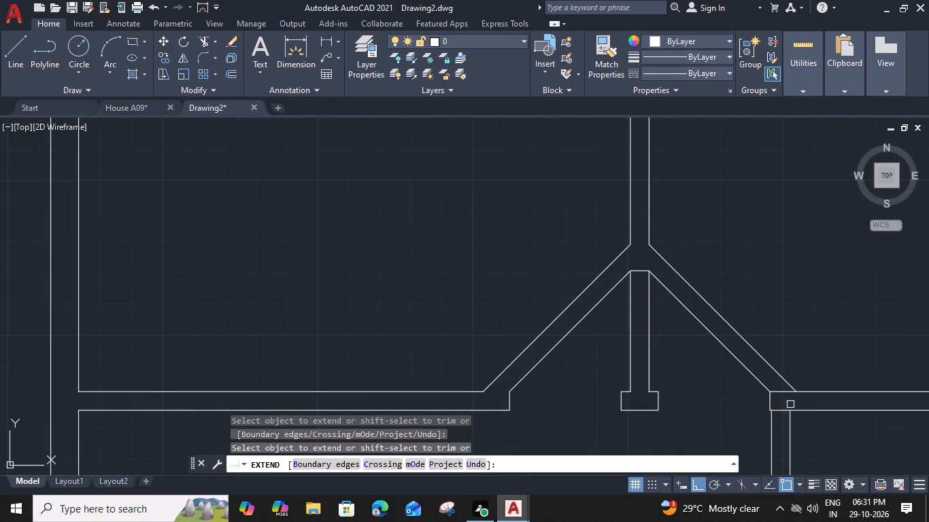
shift+click(785, 391)
shift+click(640, 272)
key(Escape)
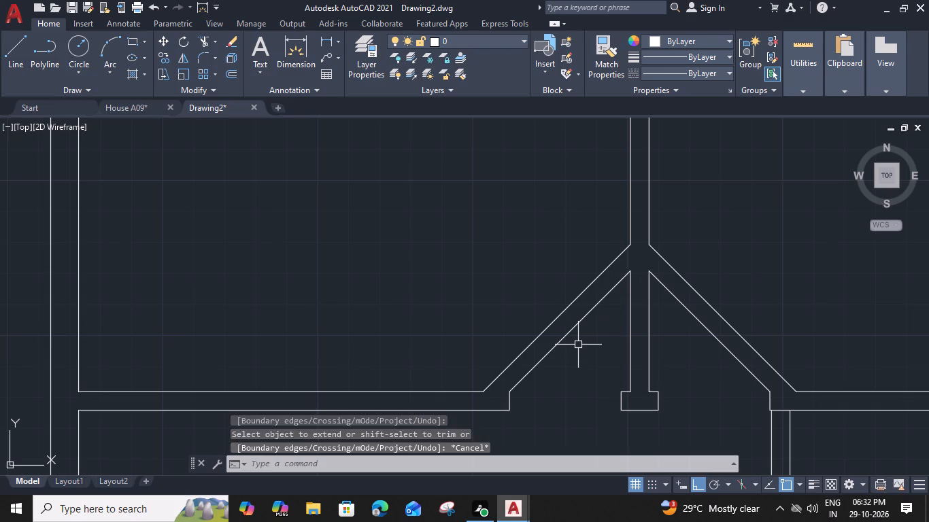
Draw a short perpendicular line across the left diagonal wall from the midpoint of its outer line.
text(L)
key(space)
click(563, 316)
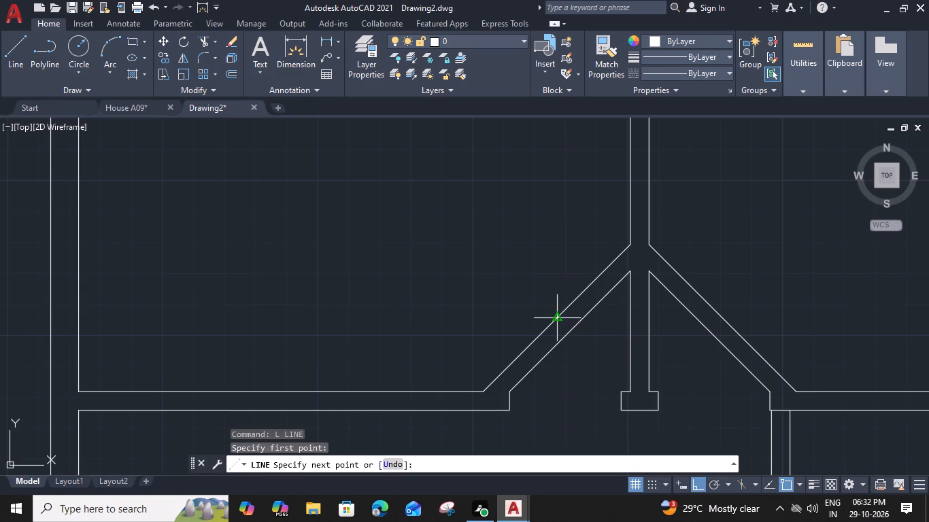
click(557, 318)
click(571, 335)
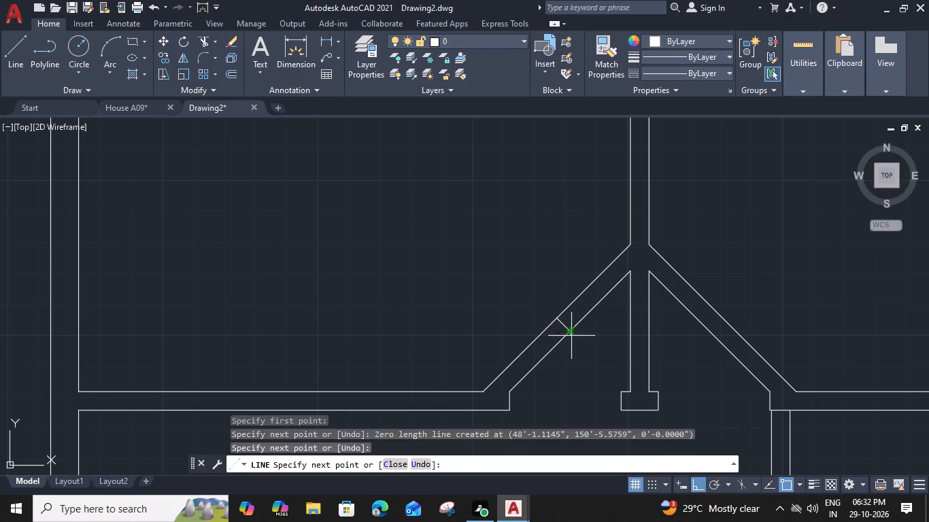
key(Escape)
Draw a short perpendicular line across the right diagonal wall from the midpoint of its outer line.
key(space)
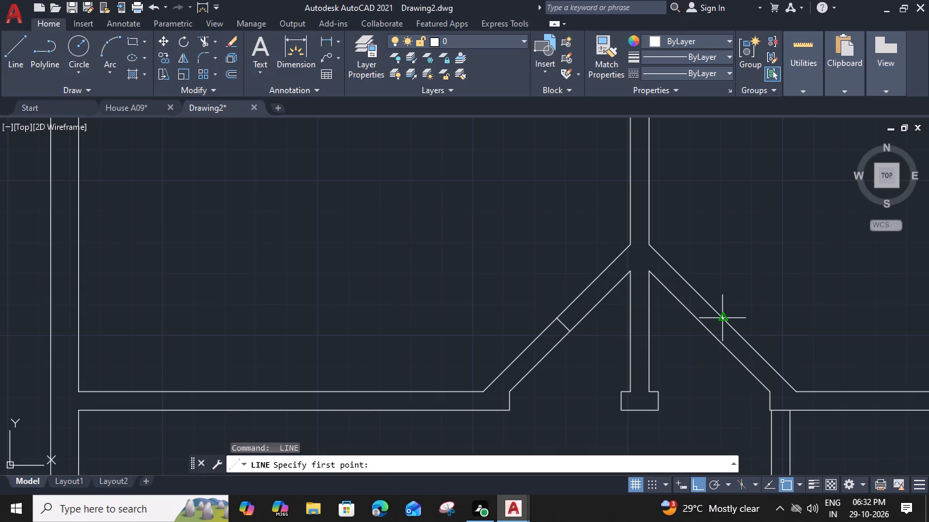
click(723, 318)
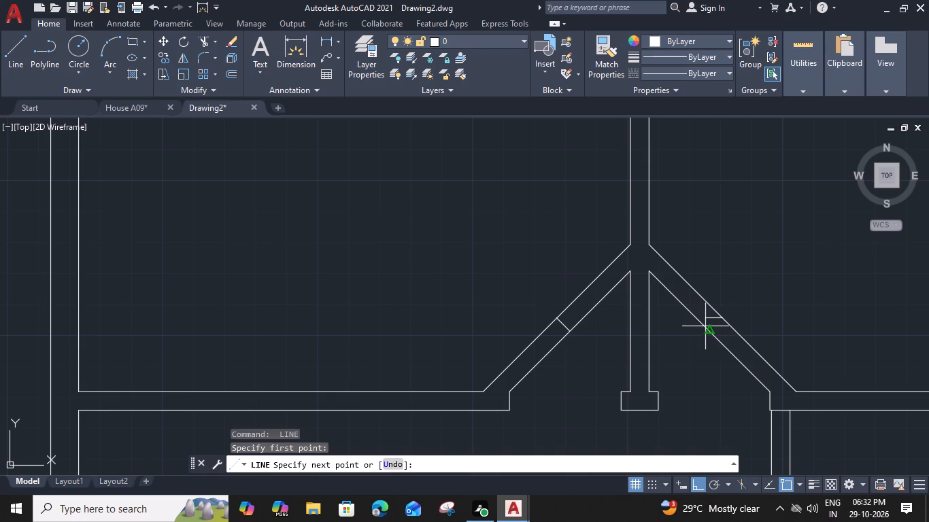
scroll(706, 327, up, 3)
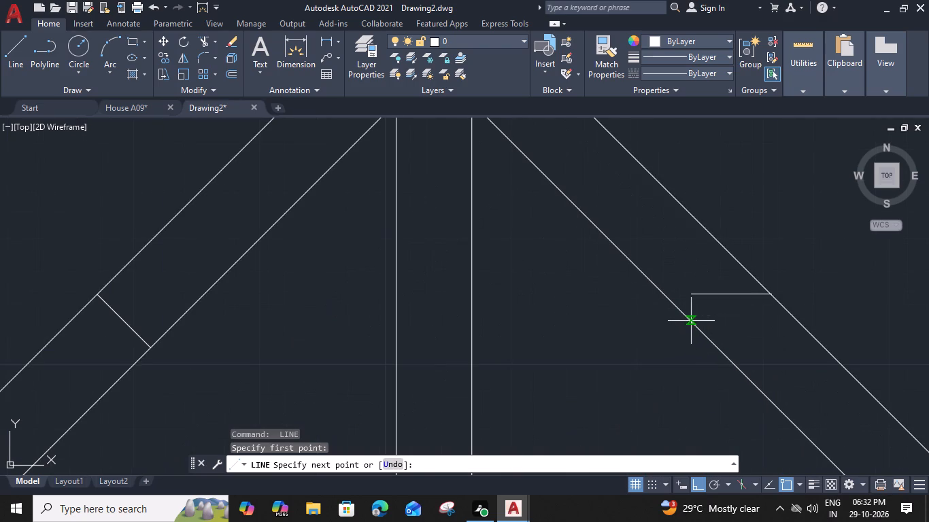
click(718, 351)
key(space)
Draw short vertical lines closing both ends of the upper horizontal partition wall at the outer walls' inner faces.
scroll(699, 364, down, 6)
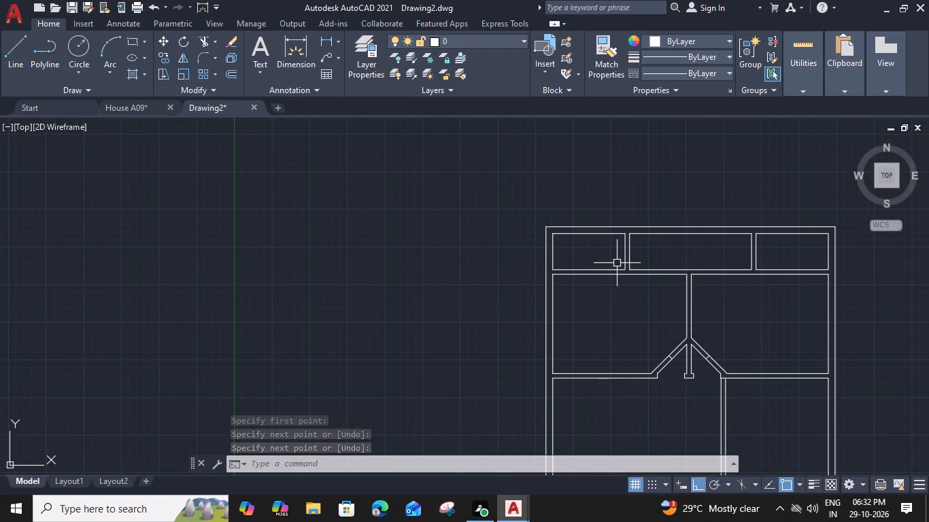
scroll(560, 211, up, 3)
key(space)
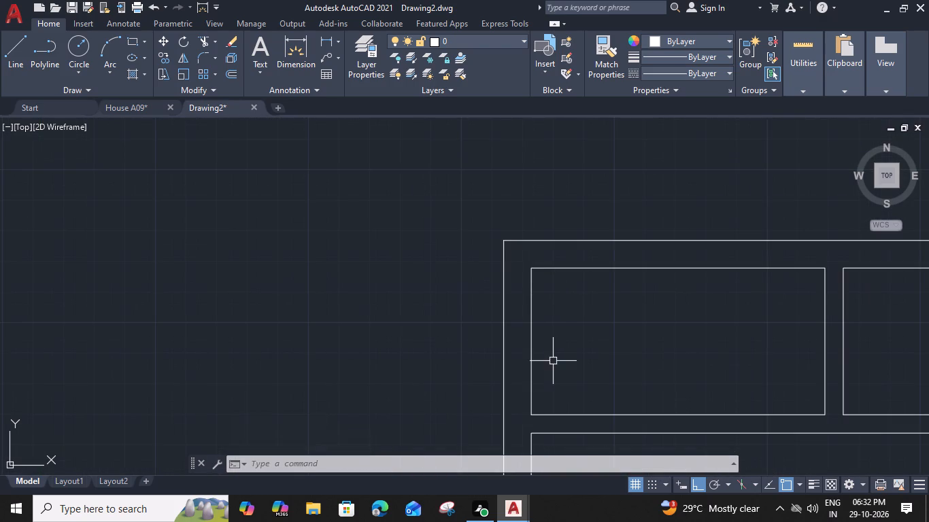
click(532, 434)
click(533, 417)
key(space)
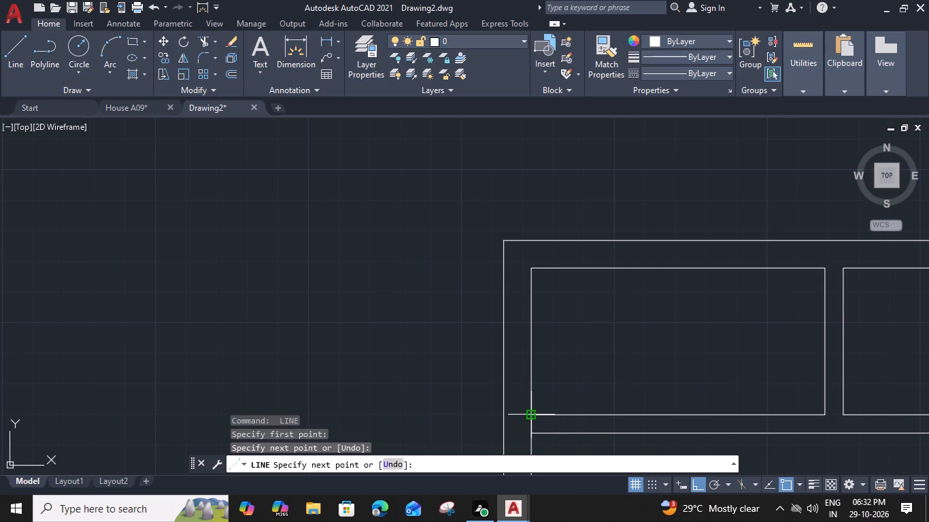
scroll(533, 417, down, 2)
middle_drag(651, 388, 406, 264)
key(space)
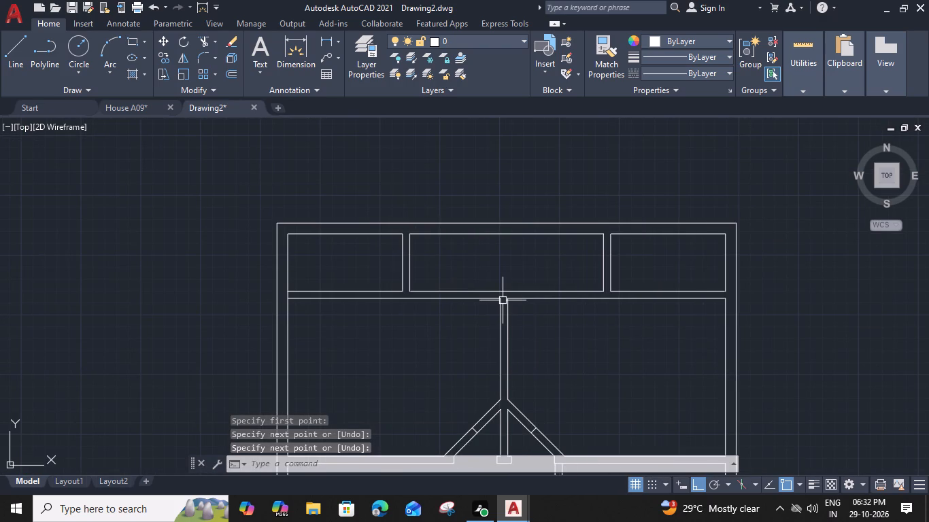
click(728, 300)
click(728, 288)
key(space)
Continue both faces of the central vertical partition across the upper horizontal wall with two short vertical lines.
scroll(627, 313, down, 1)
middle_drag(630, 317, 626, 317)
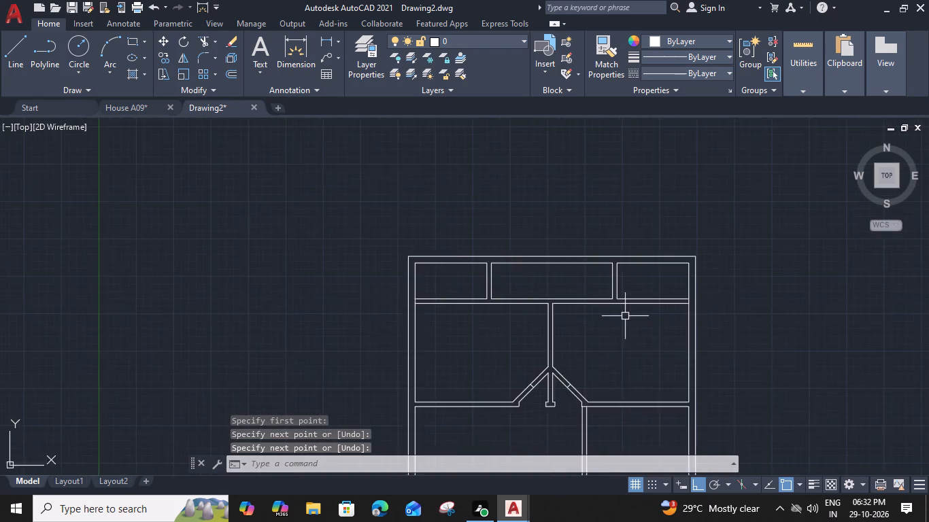
middle_drag(626, 317, 695, 301)
scroll(610, 261, up, 3)
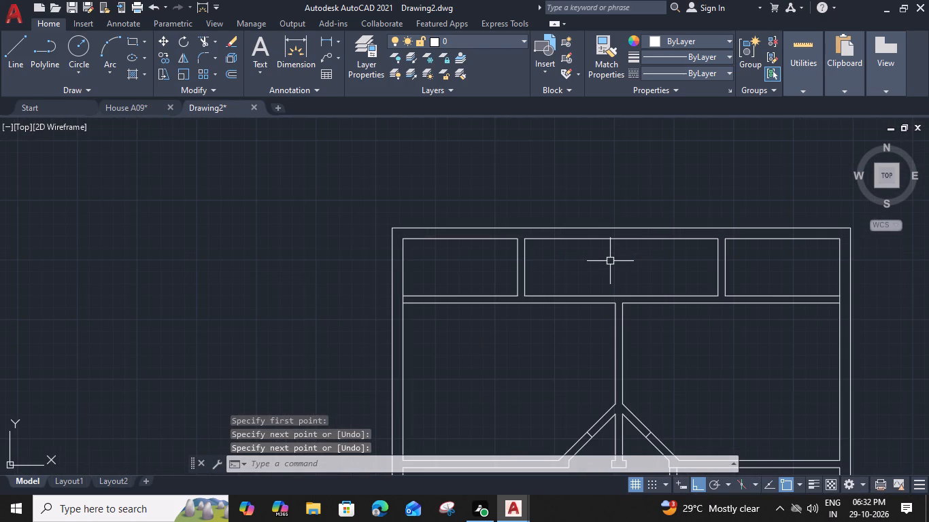
key(space)
click(624, 357)
click(622, 339)
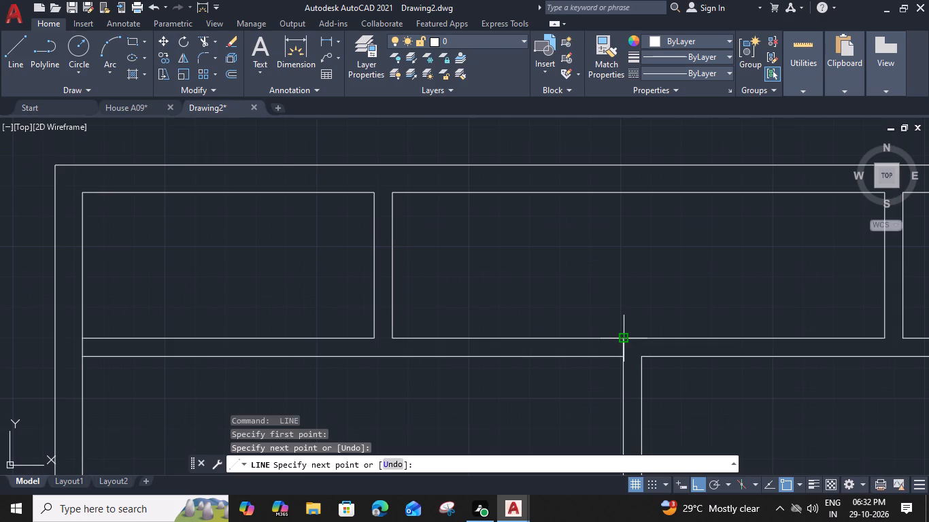
key(space)
middle_drag(720, 348, 629, 323)
key(space)
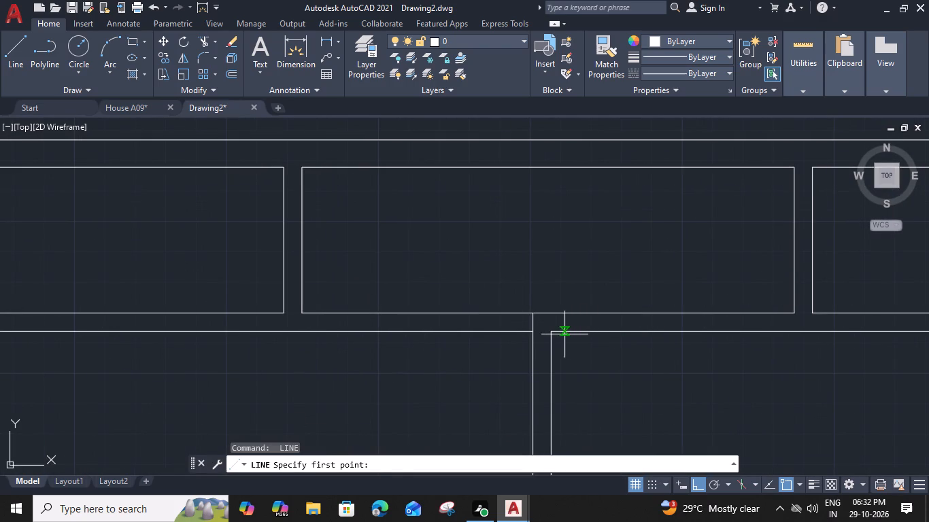
click(554, 334)
click(552, 313)
key(space)
In the upper horizontal wall's left half, offset the short lines at its outer end and the central partition 3" inward.
scroll(552, 313, down, 2)
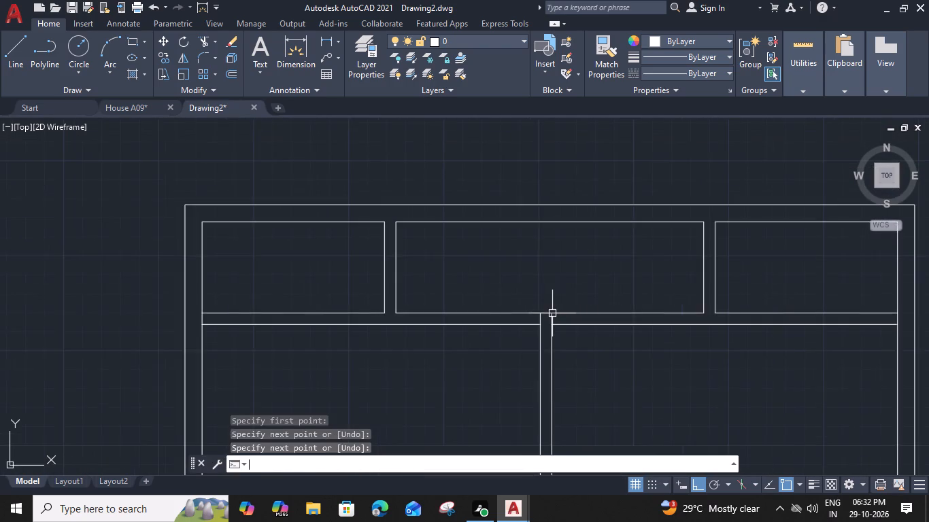
middle_drag(670, 363, 720, 320)
middle_drag(532, 300, 569, 298)
middle_drag(537, 337, 565, 329)
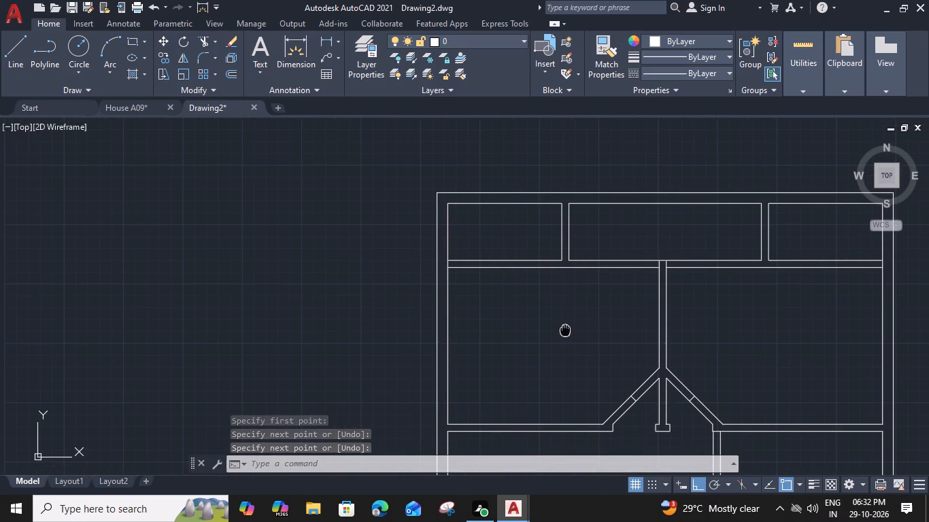
scroll(447, 261, up, 3)
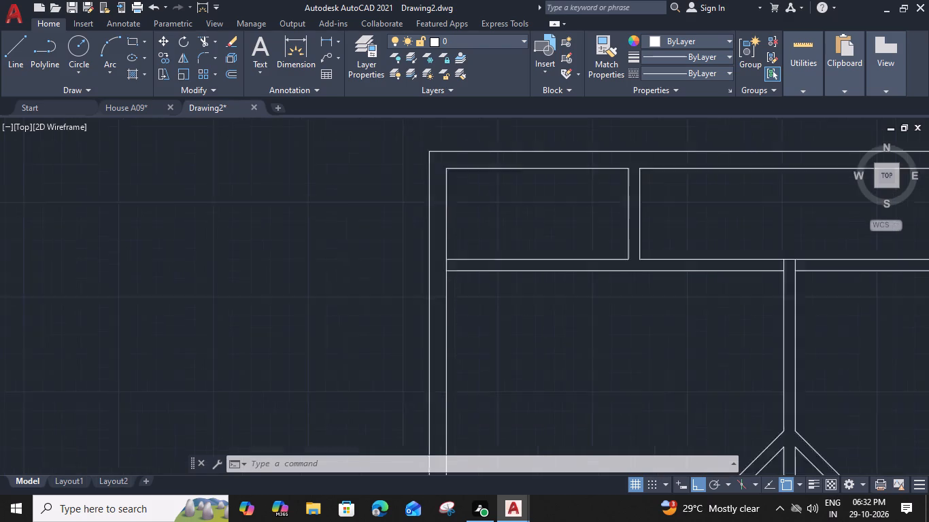
click(441, 273)
text(O 3")
key(Return)
click(624, 271)
scroll(624, 271, down, 2)
scroll(889, 268, up, 2)
click(885, 269)
click(772, 285)
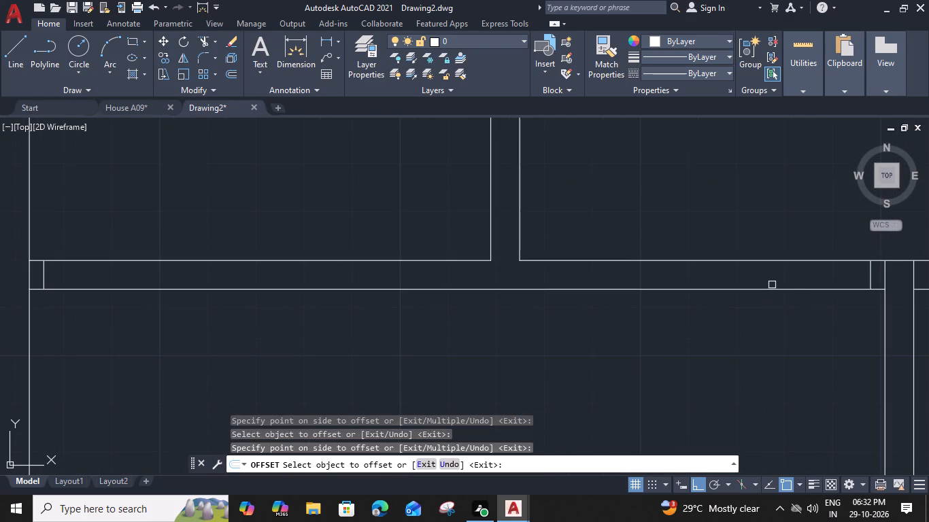
In the upper horizontal wall's right half, offset the short lines at the central partition and its outer end 3" inward.
middle_drag(775, 284, 466, 298)
click(606, 288)
click(711, 289)
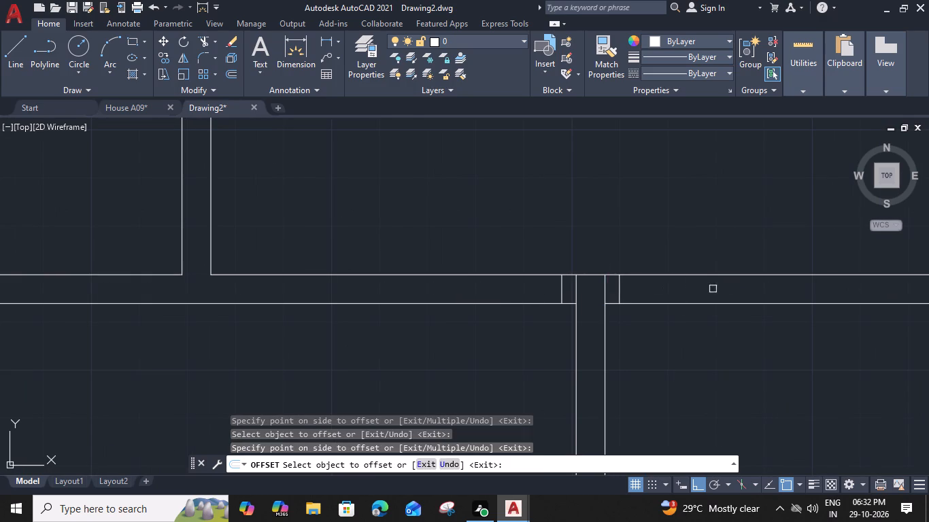
scroll(713, 289, down, 2)
middle_drag(862, 288, 572, 278)
scroll(718, 276, up, 2)
click(729, 281)
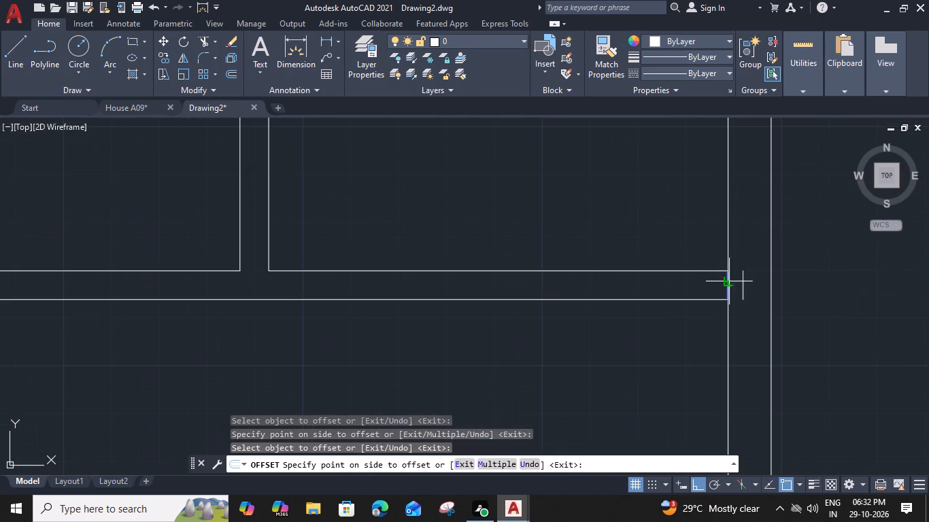
click(680, 287)
Offset the short lines at the top and bottom of the vertical partition below the right diagonal wall 3" inward.
scroll(679, 287, down, 3)
middle_drag(642, 336, 779, 106)
middle_drag(641, 318, 646, 302)
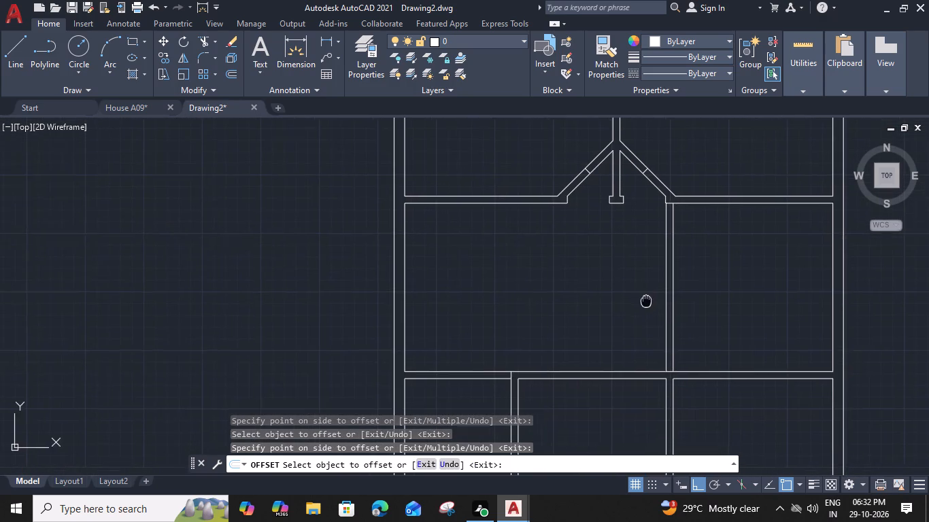
middle_drag(646, 302, 646, 312)
scroll(673, 215, up, 2)
click(661, 215)
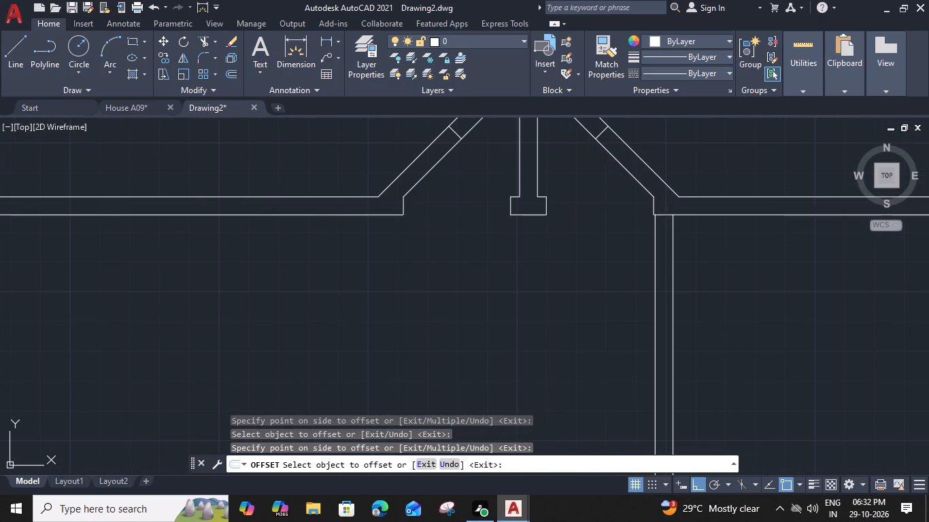
click(668, 289)
scroll(668, 287, down, 3)
middle_drag(658, 285, 666, 213)
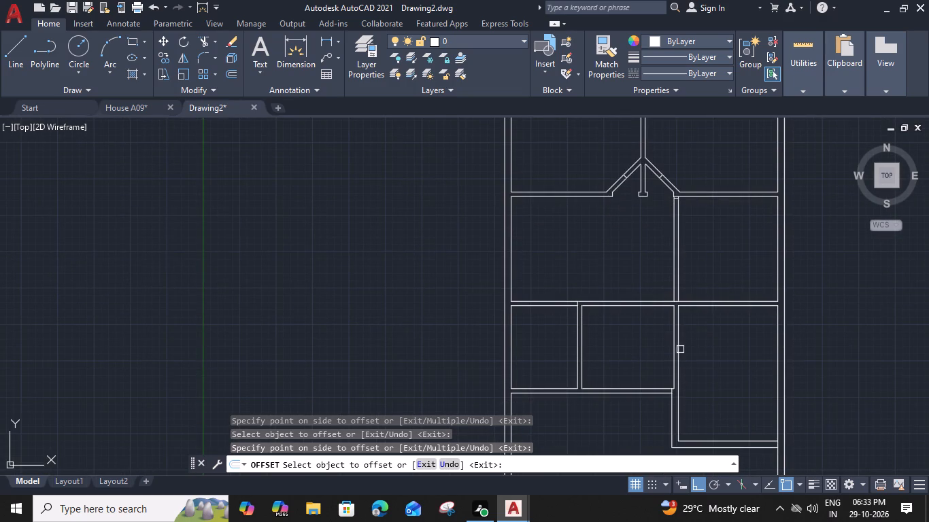
scroll(677, 309, up, 2)
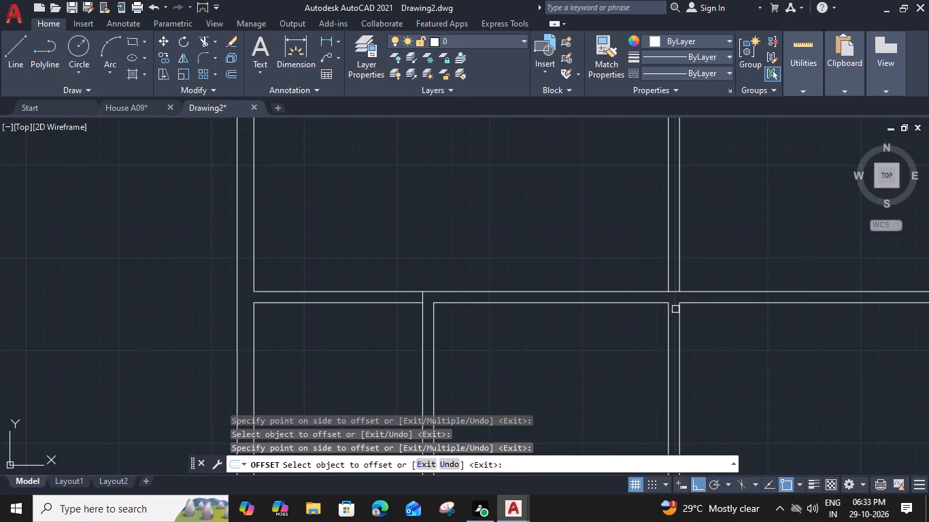
click(674, 291)
click(673, 253)
Offset 3" leftward the short lines ending the lower horizontal wall and the wall above the small left room.
scroll(600, 336, down, 1)
middle_drag(601, 336, 703, 265)
scroll(749, 384, up, 2)
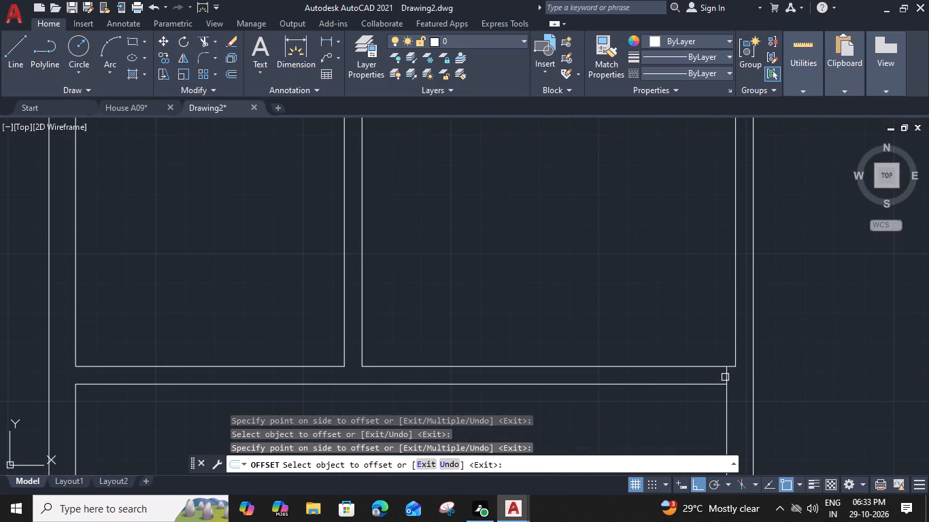
click(728, 379)
click(636, 383)
scroll(635, 383, down, 1)
middle_drag(621, 355, 745, 398)
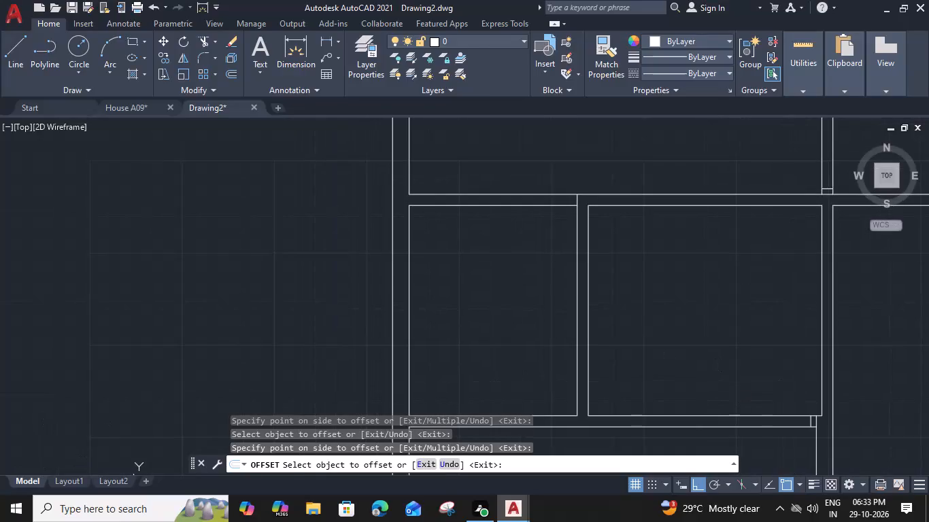
scroll(572, 200, up, 1)
click(582, 201)
click(485, 211)
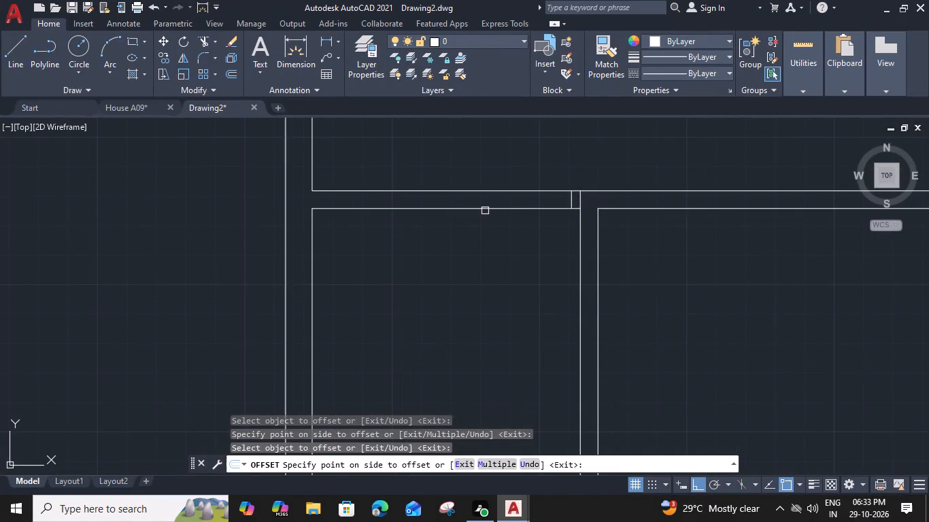
scroll(489, 211, down, 3)
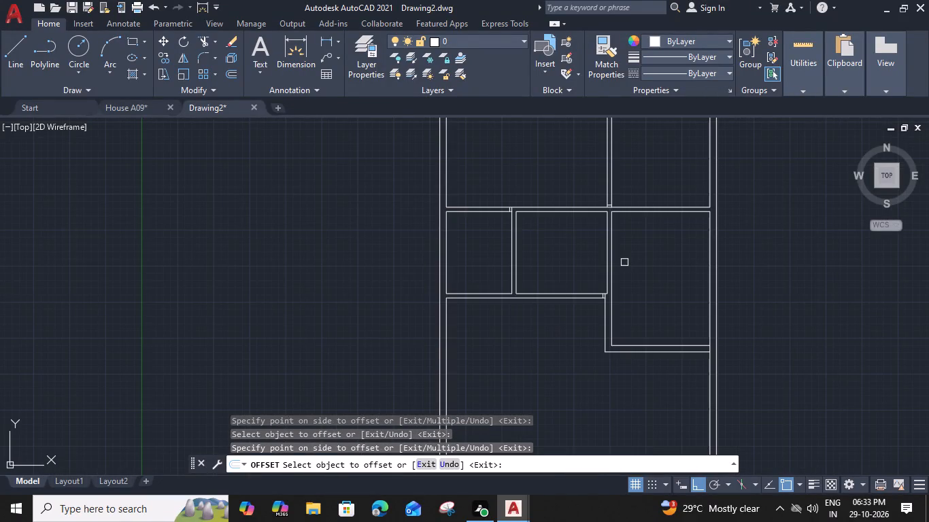
key(Escape)
Draw a short horizontal line across the partition east of the lower middle room, from the midpoint of its left face.
scroll(623, 279, up, 2)
middle_drag(619, 281, 624, 313)
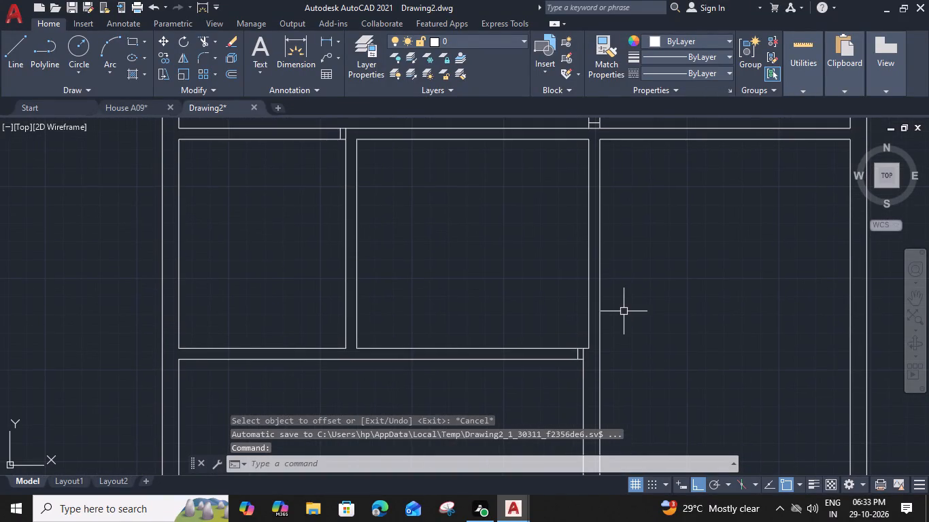
key(l)
key(space)
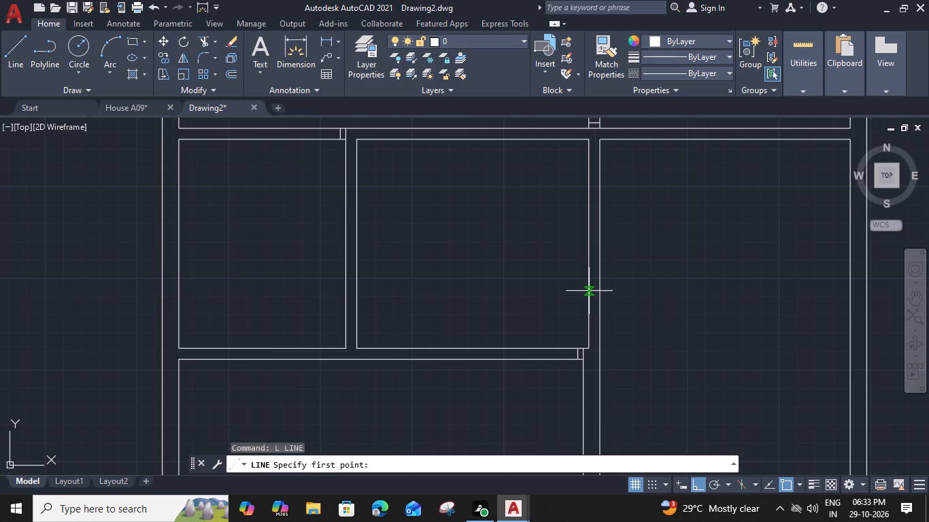
click(589, 249)
click(605, 245)
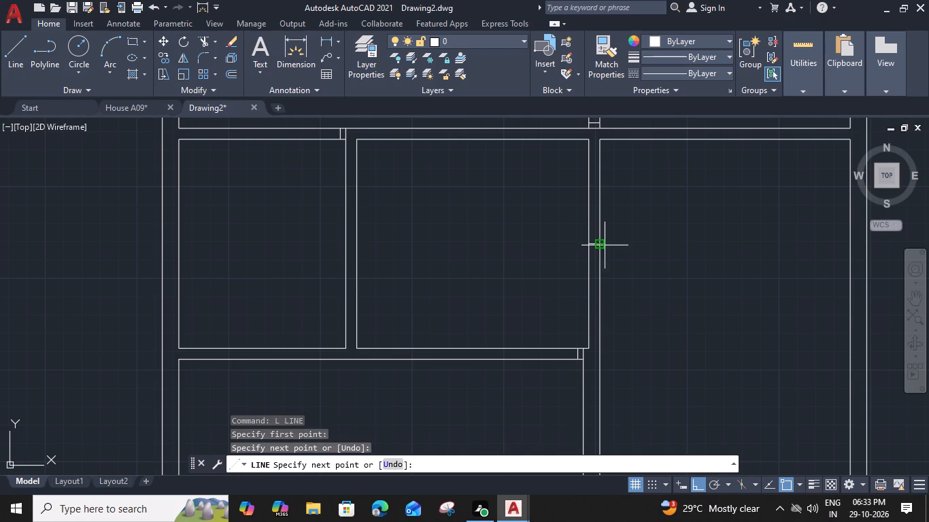
key(Escape)
key(r)
key(Escape)
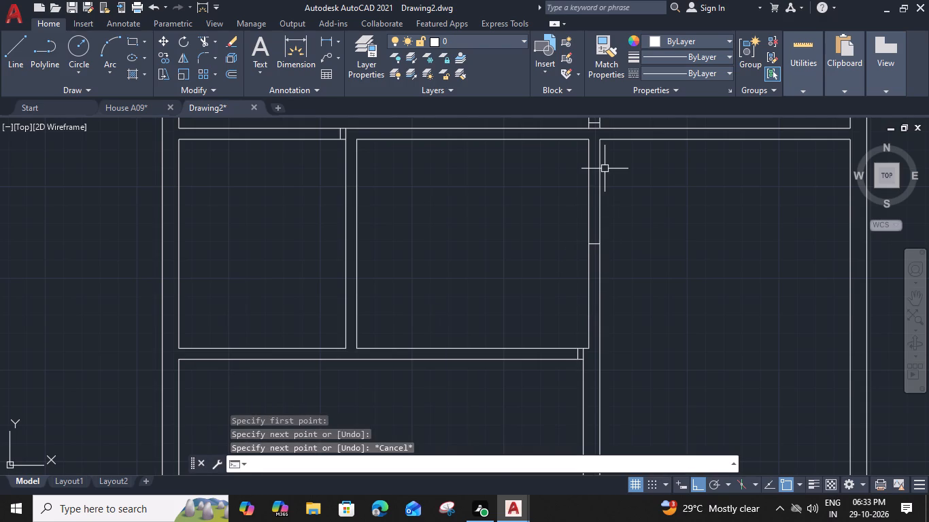
Extend the horizontal wall's lower line across the partition junction and trim both partition lines above the new midpoint line.
key(e)
text(X)
key(space)
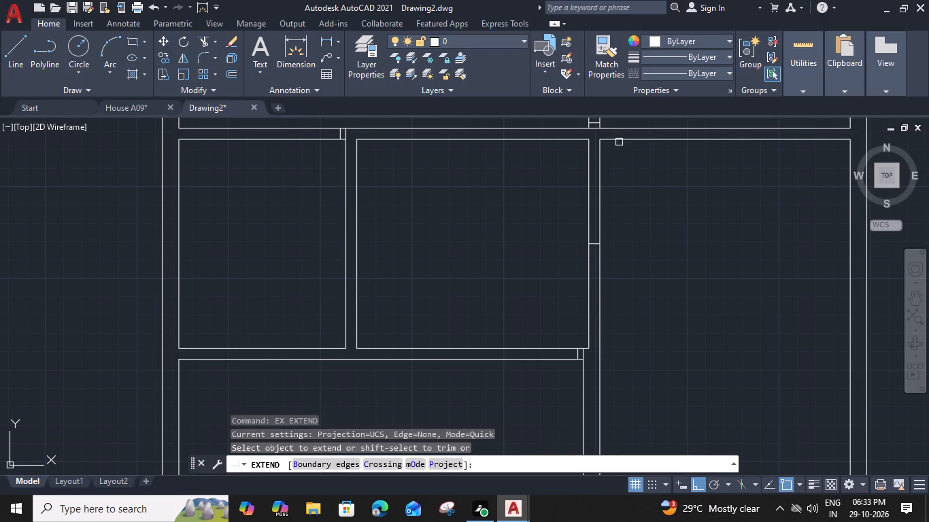
click(619, 141)
shift+click(622, 182)
shift+click(573, 193)
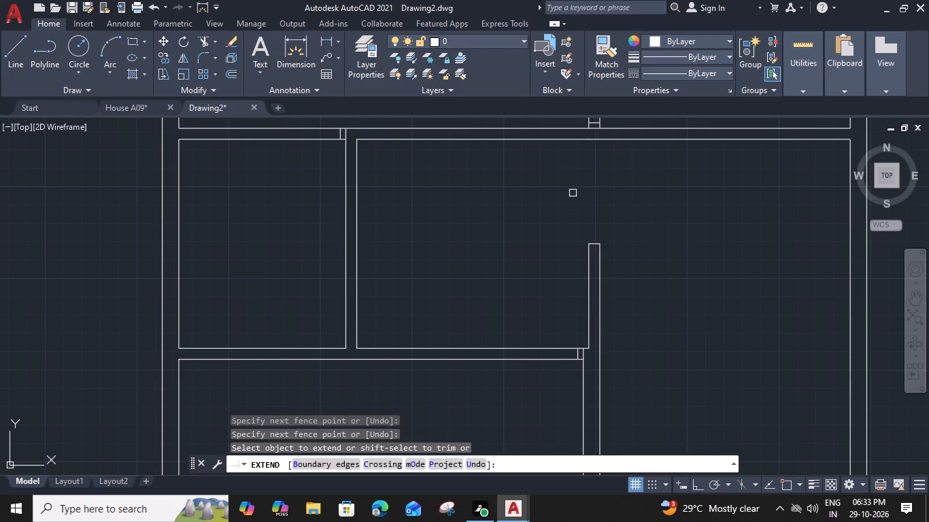
key(Escape)
Trim the leftover end lines at the partition's foot, above the small left room, and at the lower corner of the right diagonal wall.
middle_drag(580, 189, 657, 282)
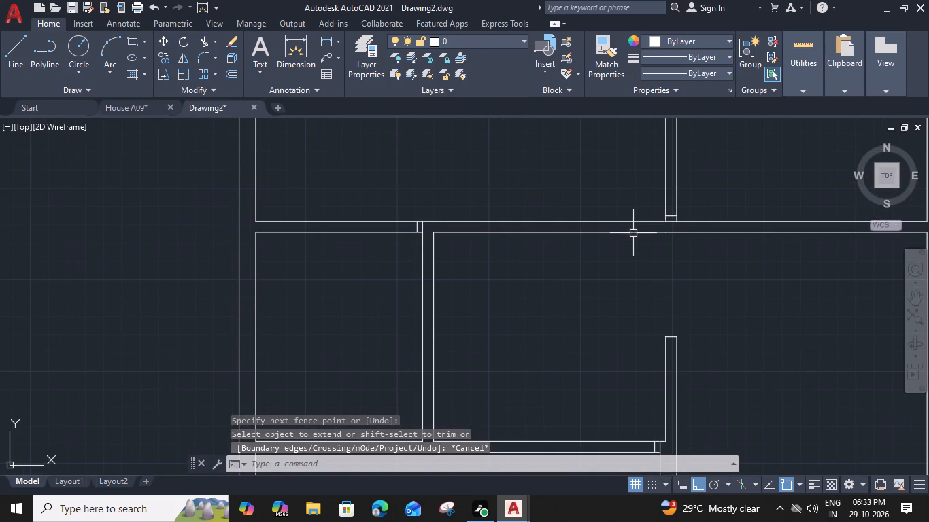
text(TR)
key(space)
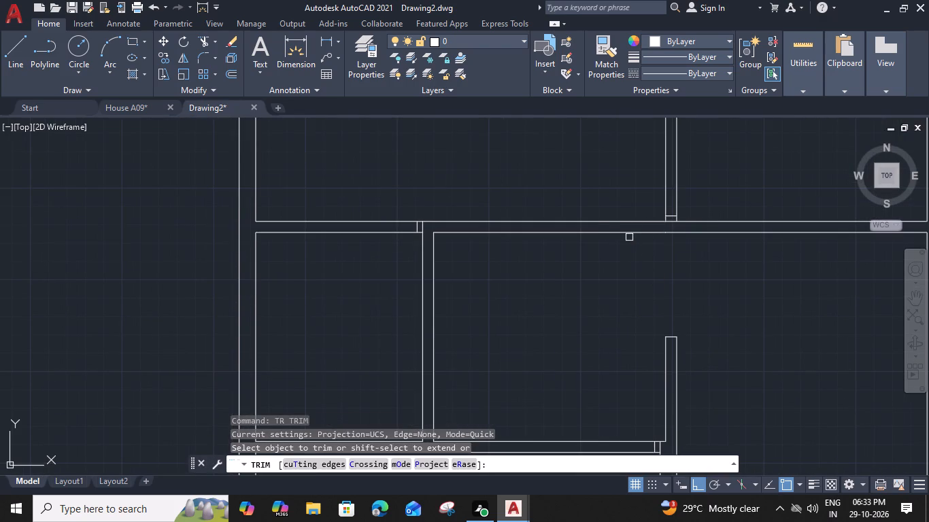
scroll(664, 221, up, 3)
click(691, 215)
scroll(688, 224, down, 1)
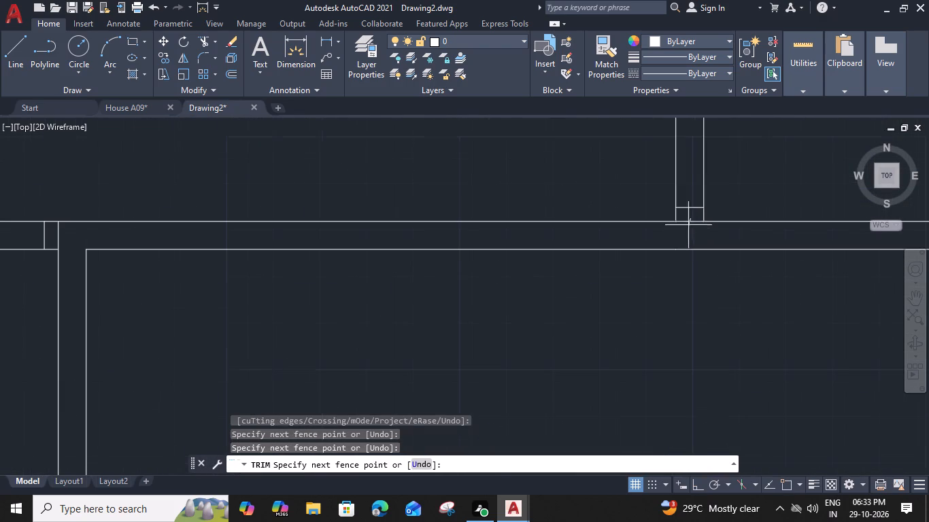
click(686, 230)
scroll(683, 226, down, 2)
scroll(426, 230, up, 2)
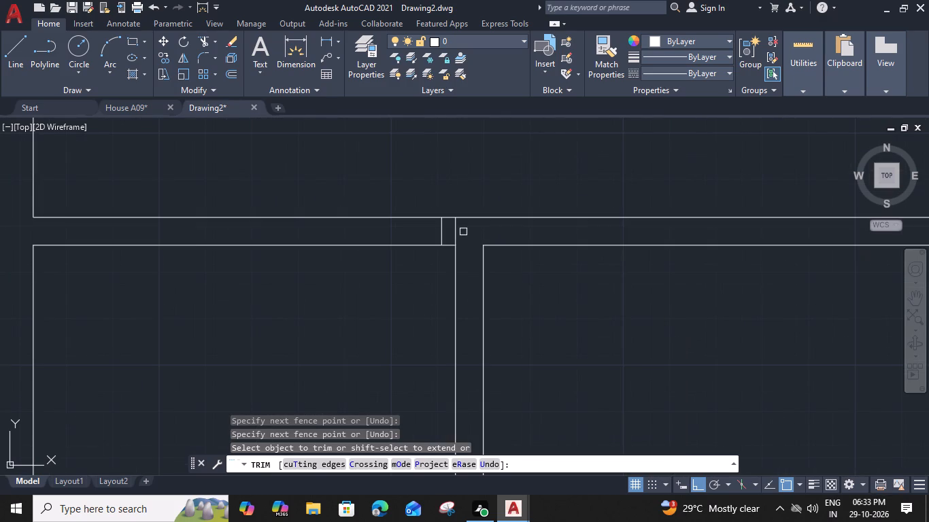
click(456, 230)
scroll(456, 231, down, 3)
middle_drag(510, 214, 524, 345)
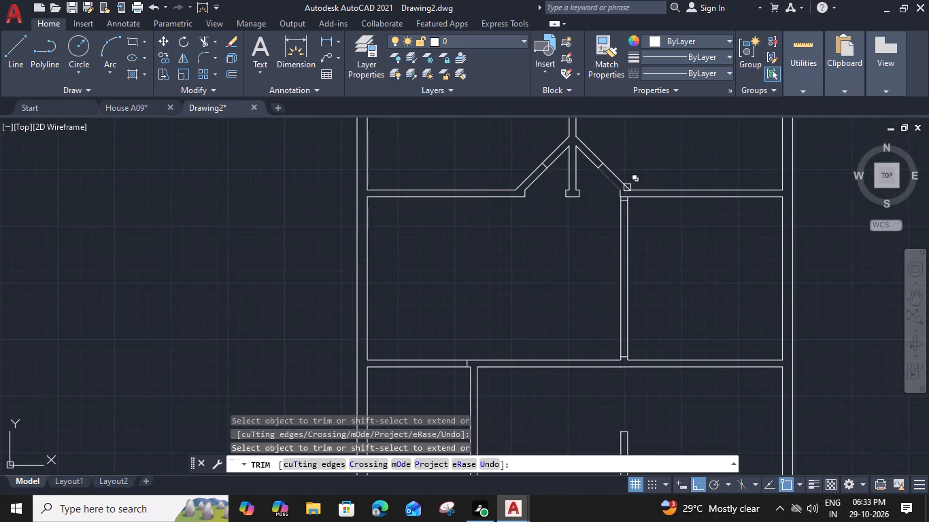
scroll(628, 192, up, 2)
click(620, 203)
middle_drag(555, 237, 558, 247)
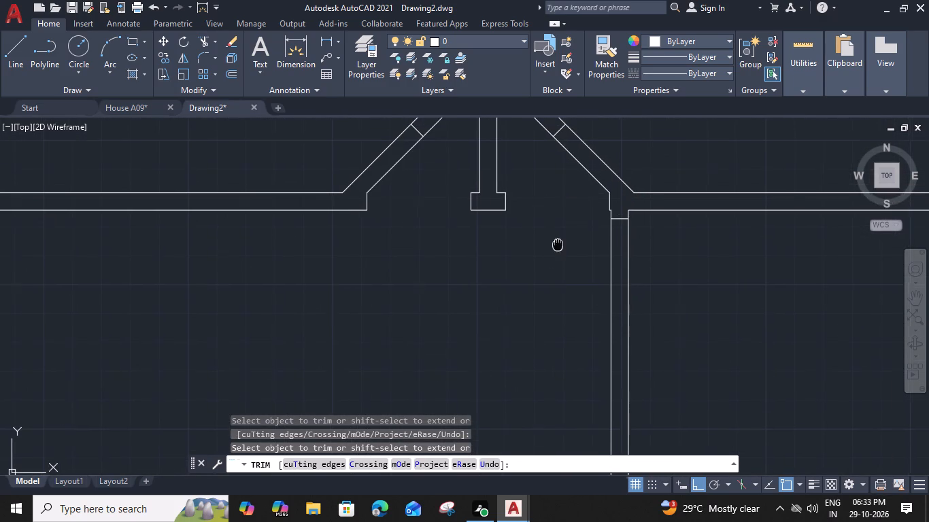
middle_drag(558, 247, 559, 256)
key(Escape)
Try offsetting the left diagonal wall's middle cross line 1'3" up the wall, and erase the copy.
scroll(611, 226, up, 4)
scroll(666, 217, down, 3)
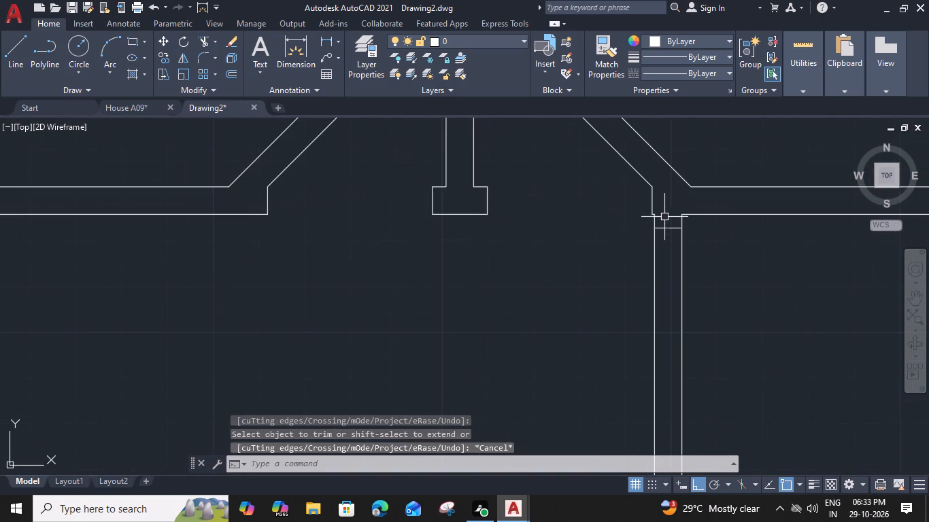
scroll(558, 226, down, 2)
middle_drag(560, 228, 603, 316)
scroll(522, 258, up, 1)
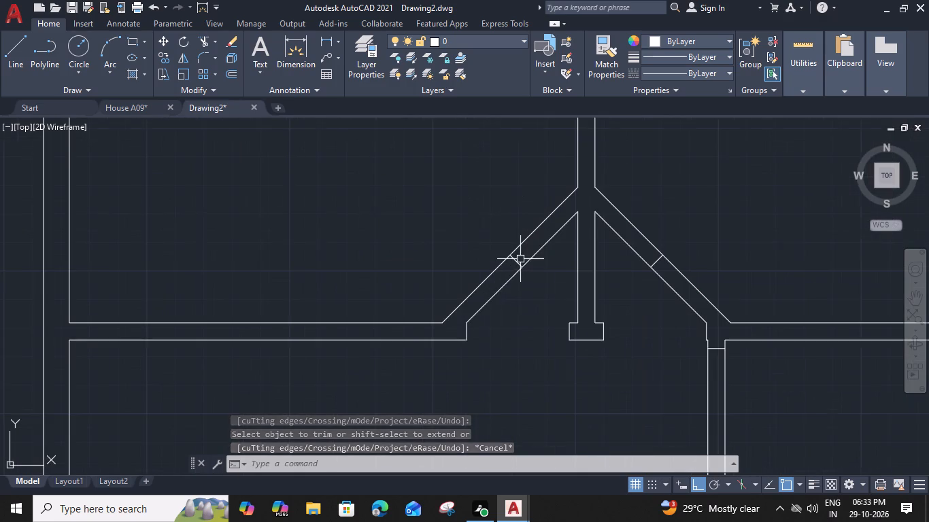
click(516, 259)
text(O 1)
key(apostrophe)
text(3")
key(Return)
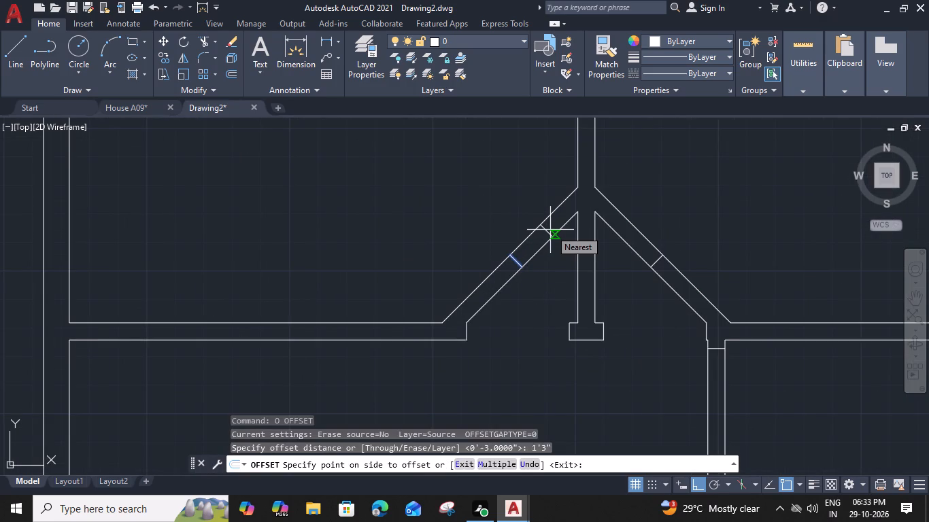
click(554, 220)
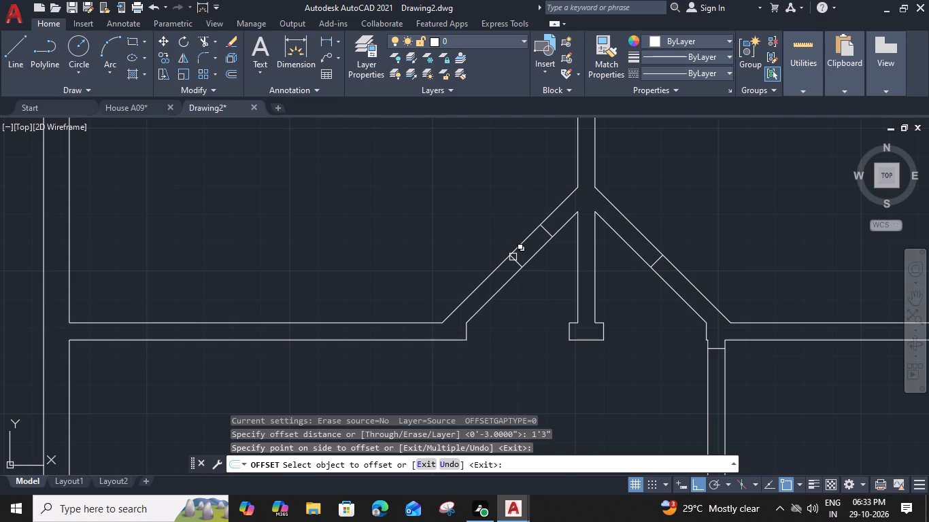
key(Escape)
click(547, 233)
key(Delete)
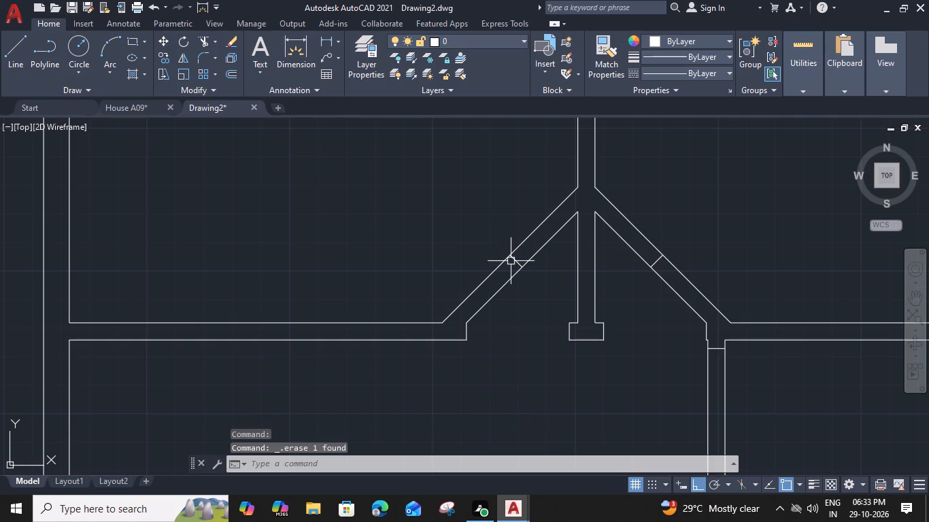
Offset the middle cross line of each diagonal wall 1'6" to both sides along the wall.
click(512, 261)
text(O 1'6")
key(Return)
click(541, 229)
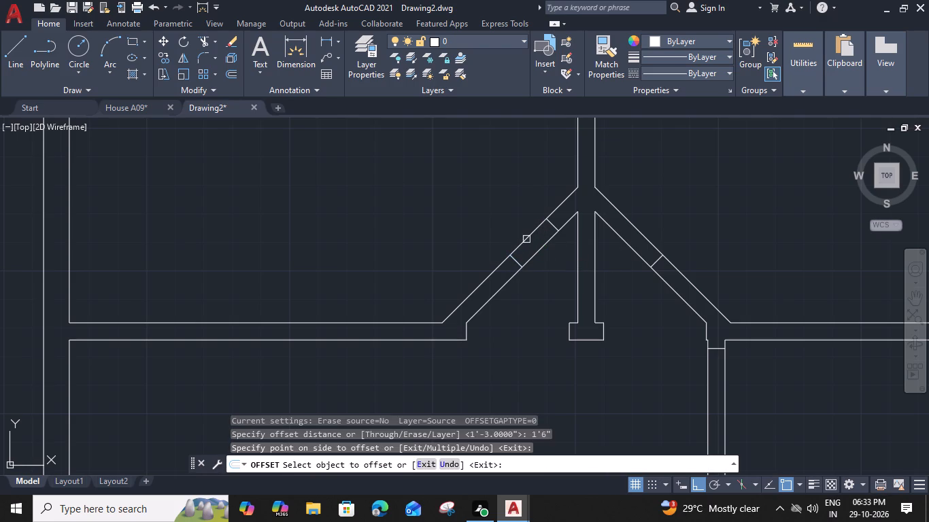
click(515, 261)
click(492, 278)
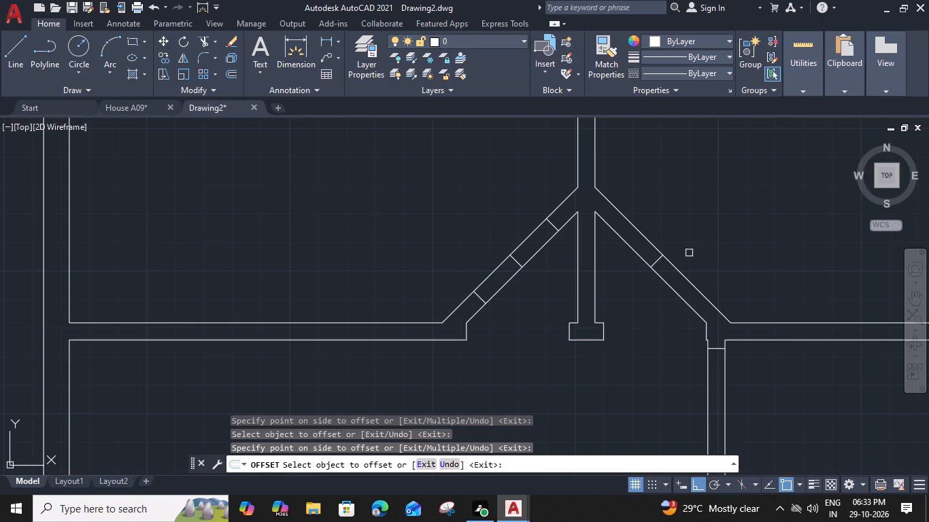
click(658, 262)
click(612, 231)
click(659, 259)
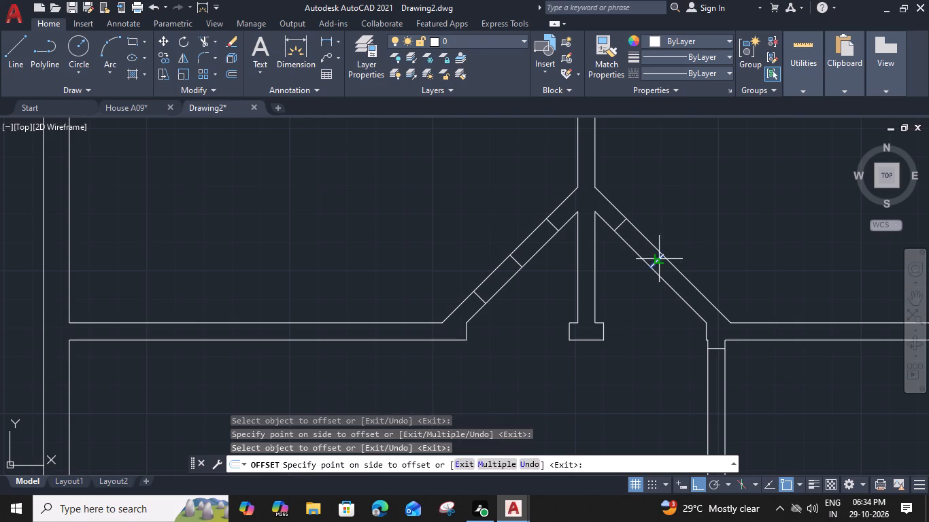
click(683, 290)
key(Escape)
Trim both diagonal walls between their offset cross lines, removing the middle lines, to cut the door openings.
key(t)
text(R)
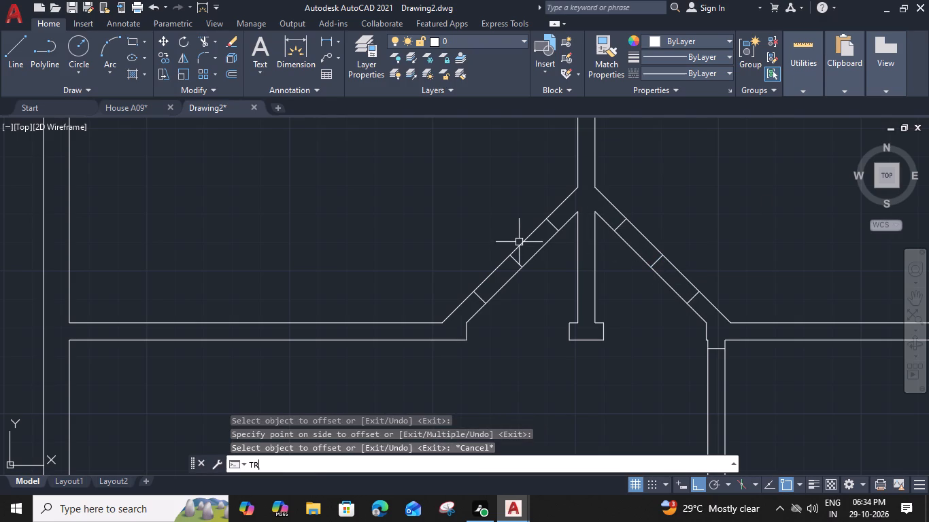
key(space)
click(516, 264)
click(490, 248)
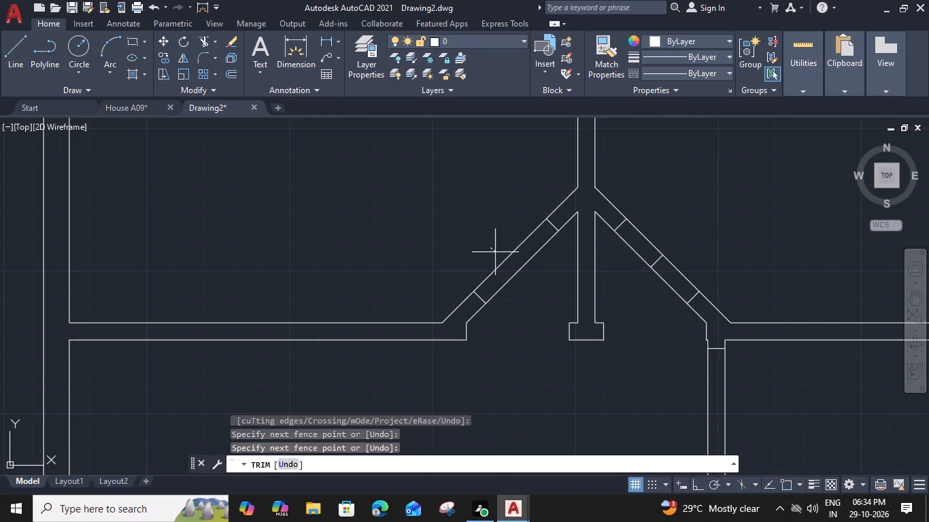
click(522, 308)
click(660, 260)
drag(687, 237, 682, 245)
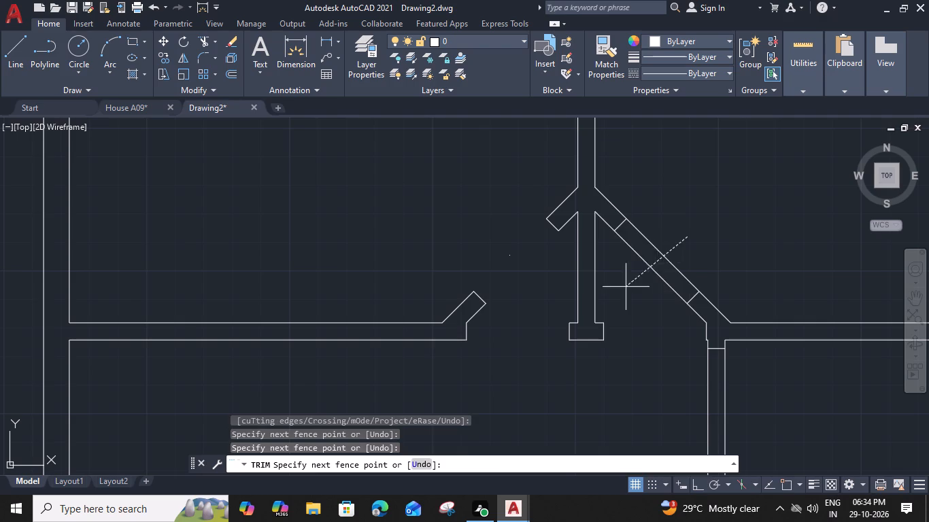
click(626, 288)
Erase the tiny line fragment left in the middle of the left diagonal wall's opening.
scroll(513, 252, up, 3)
click(514, 251)
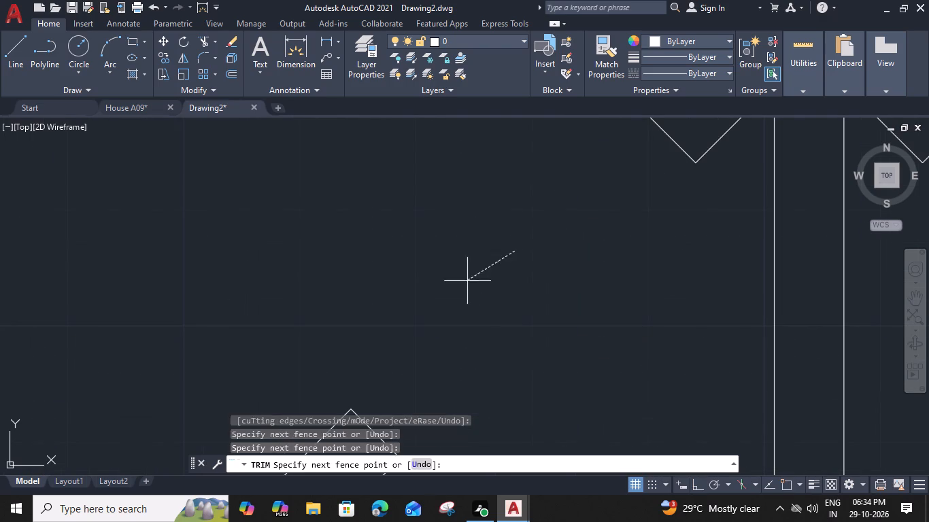
click(477, 279)
click(500, 262)
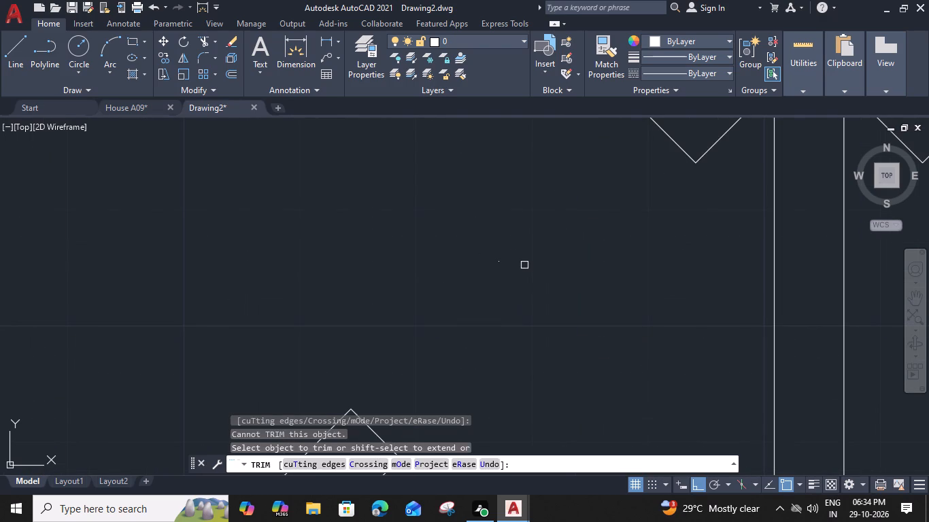
key(Escape)
click(517, 250)
click(467, 291)
key(Delete)
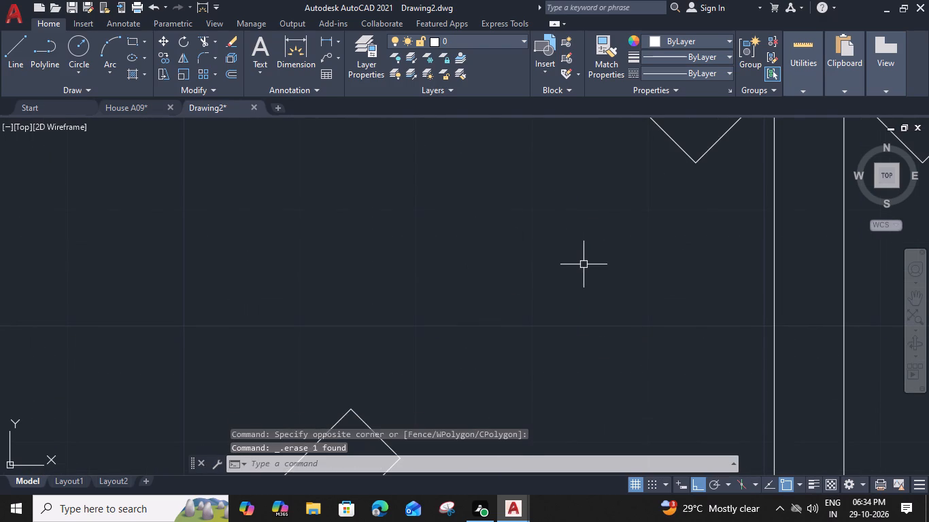
Offset the cross line at the west end of the horizontal wall below the top rooms 2'6" eastward.
scroll(584, 264, down, 5)
middle_drag(541, 260, 541, 260)
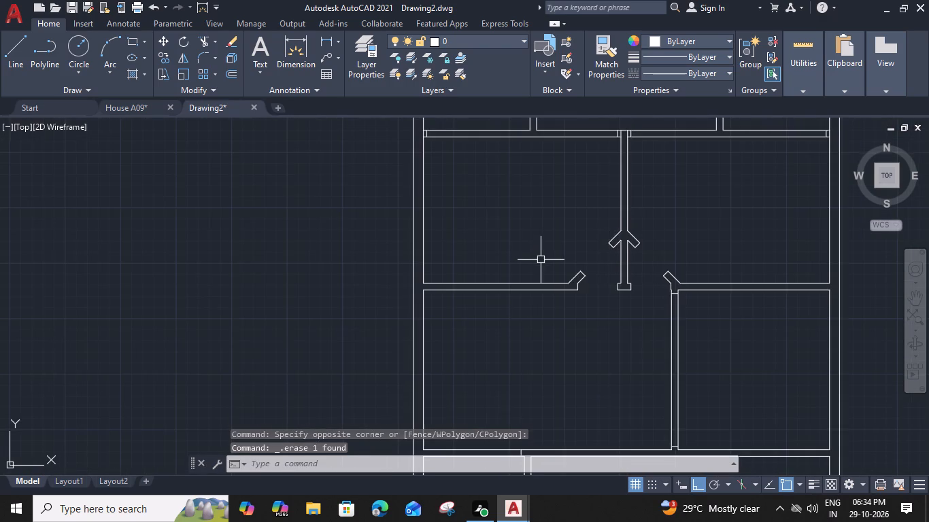
middle_drag(541, 260, 591, 330)
scroll(490, 200, up, 4)
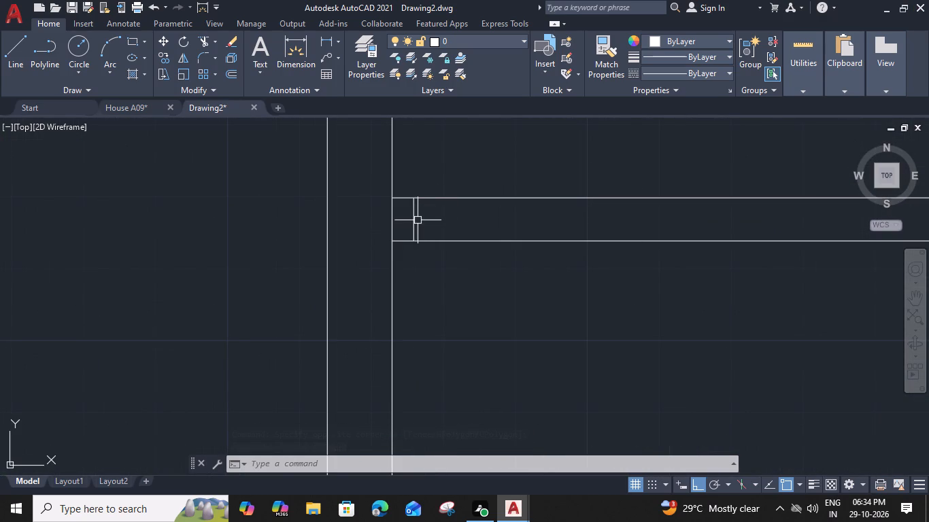
click(416, 215)
text(O 2'6")
key(Return)
click(556, 242)
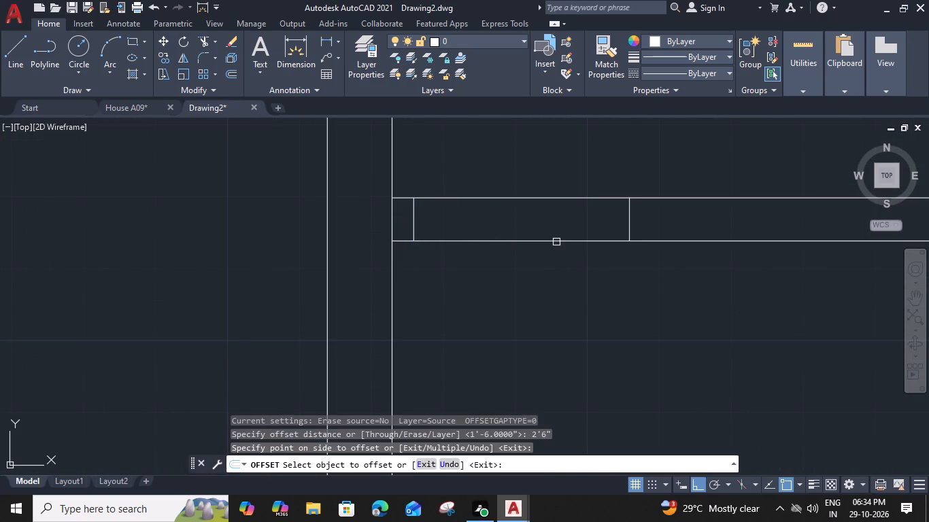
Offset the two cross lines beside the central partition in that wall 2'6" outward, one to each side.
scroll(556, 242, down, 3)
middle_drag(598, 385, 156, 451)
scroll(372, 326, up, 2)
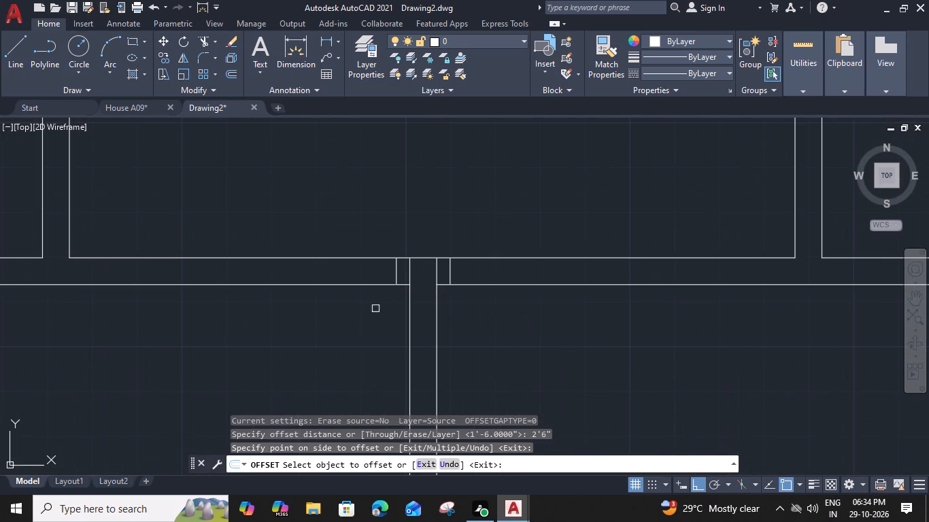
click(399, 270)
click(362, 275)
click(453, 265)
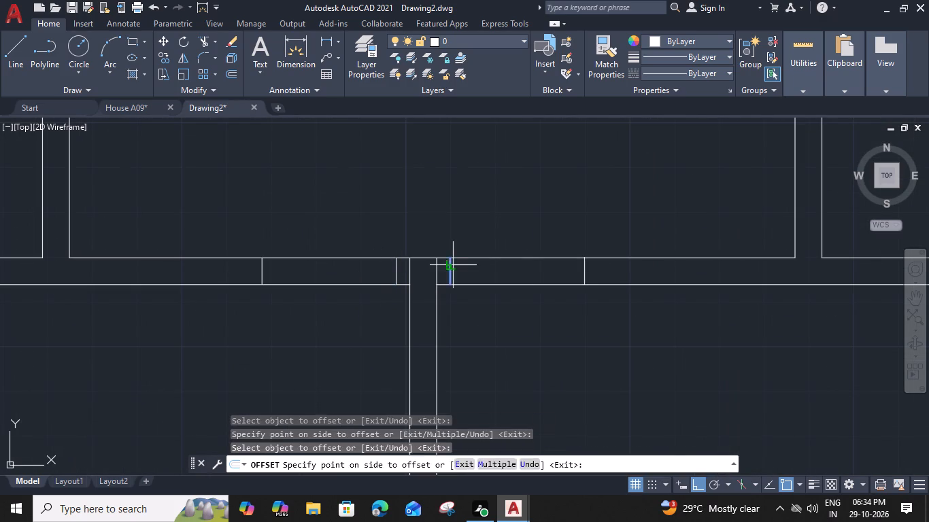
click(564, 281)
Offset the cross line at the east end of the wall below the top rooms 2'6" westward.
scroll(564, 281, down, 2)
middle_drag(572, 383, 234, 393)
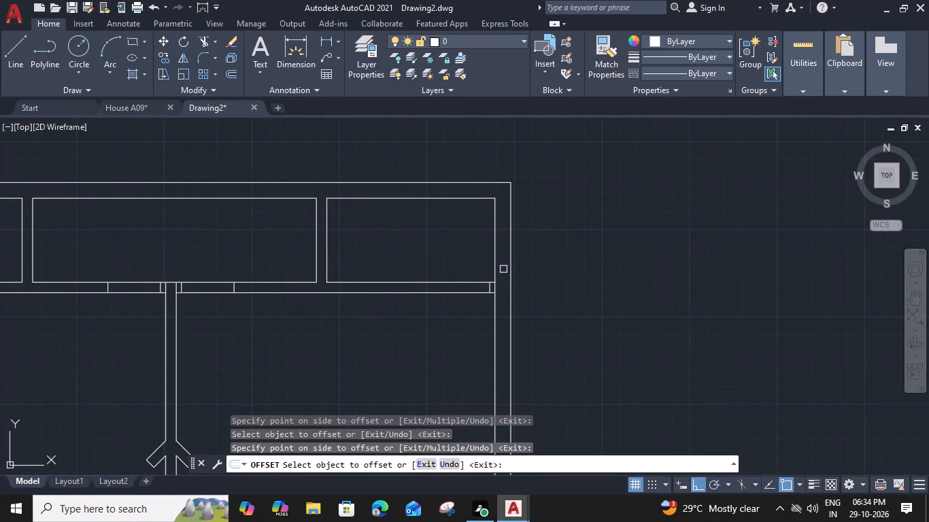
scroll(503, 286, up, 1)
click(478, 288)
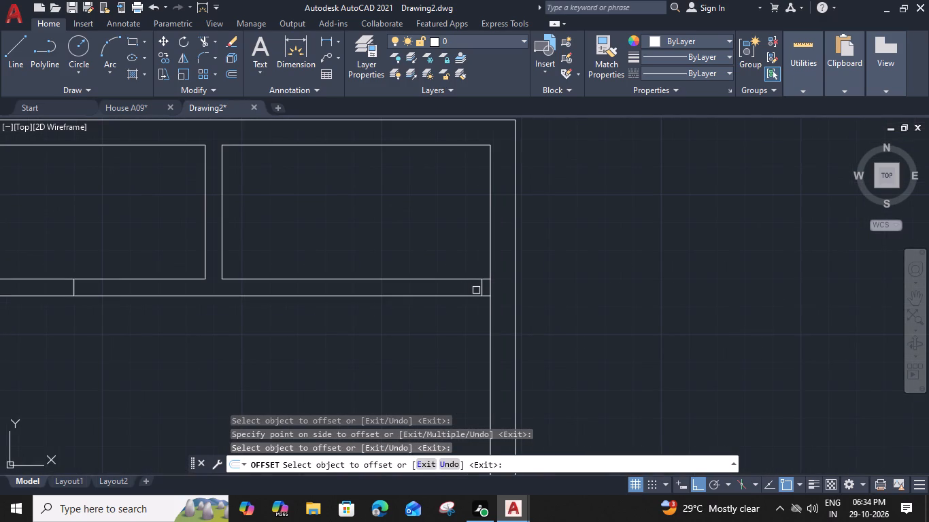
drag(481, 287, 472, 288)
click(390, 293)
scroll(390, 293, down, 2)
middle_drag(369, 345, 447, 196)
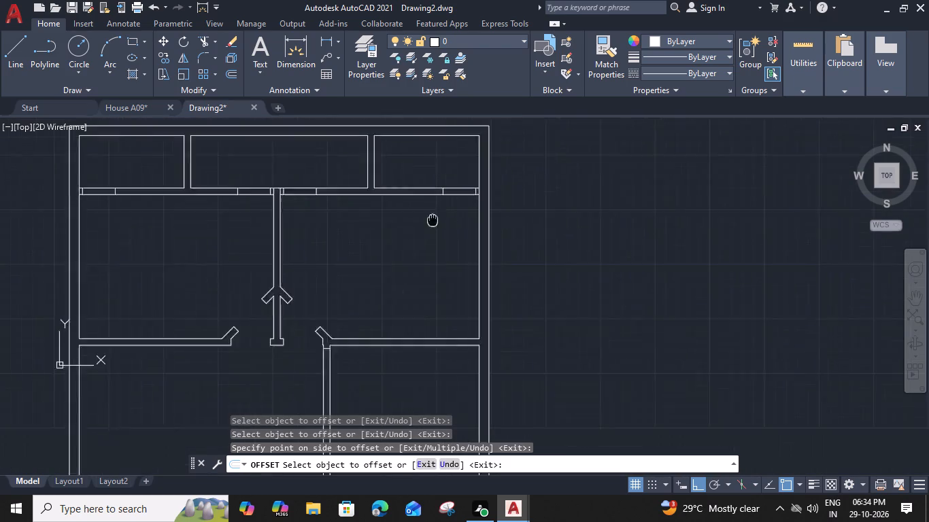
middle_drag(447, 196, 502, 109)
middle_drag(389, 320, 549, 205)
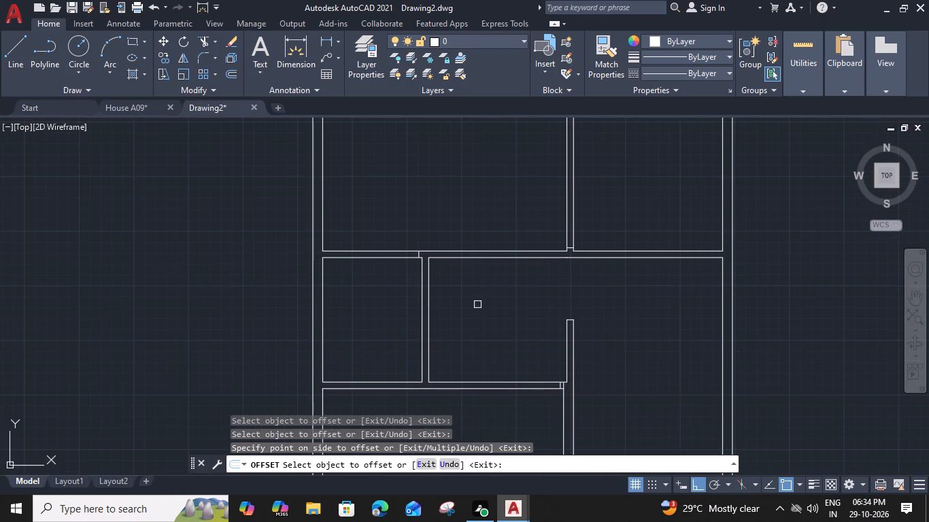
key(Escape)
Offset the cross line in the wall above the small left room 3' westward.
scroll(401, 241, up, 3)
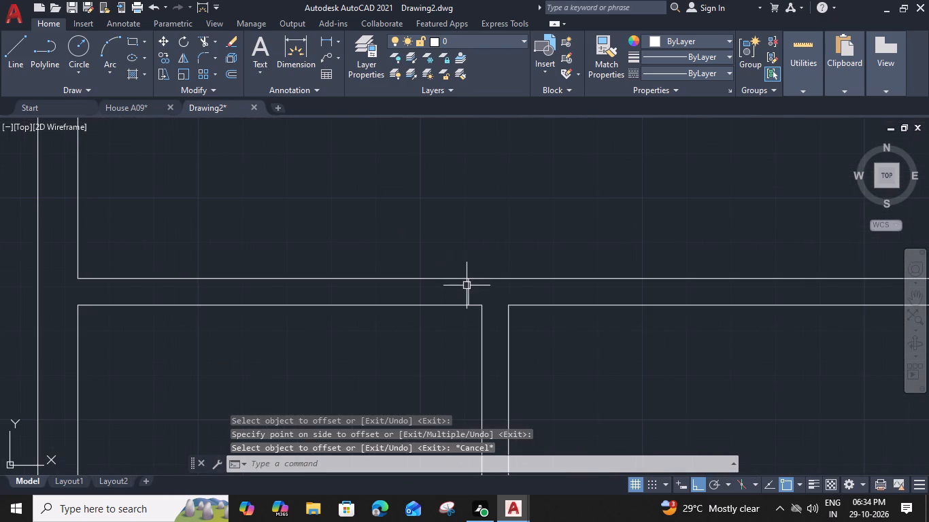
click(467, 286)
text(O 3')
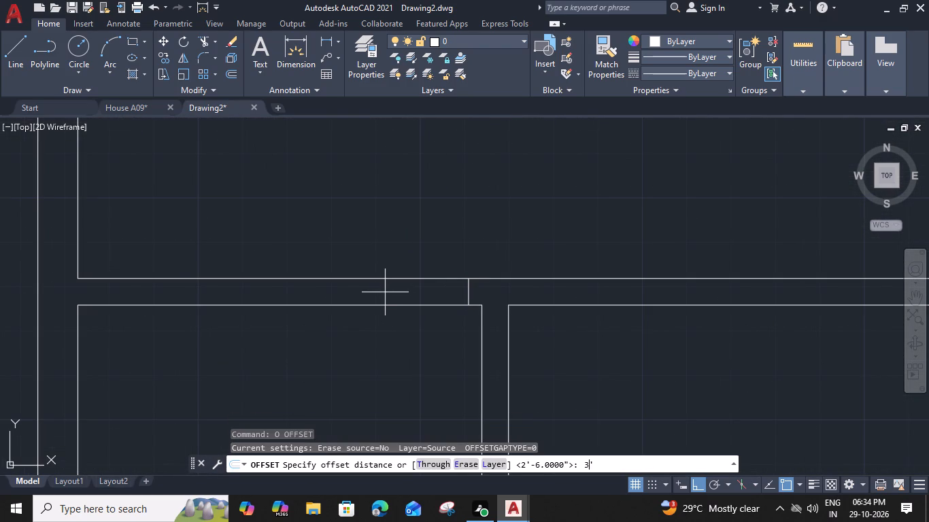
key(space)
click(364, 294)
Offset the cross lines at the bottom and top of the partition below the right diagonal wall 3' inward.
scroll(364, 294, down, 3)
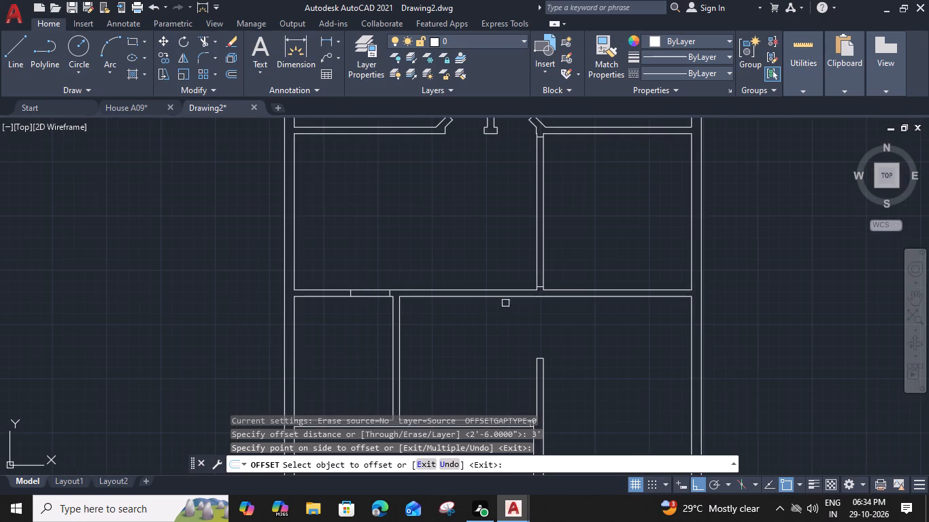
scroll(550, 278, up, 3)
click(529, 312)
click(511, 245)
scroll(511, 245, down, 2)
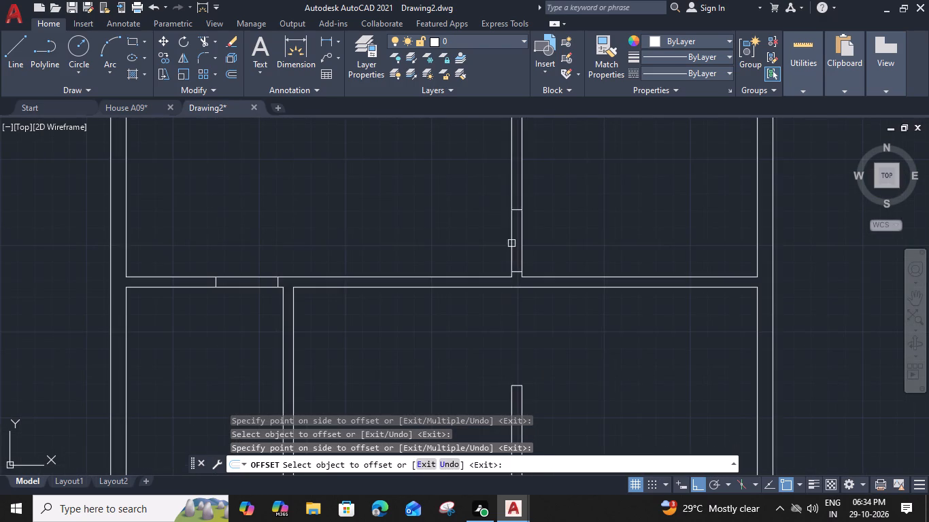
middle_drag(501, 207, 496, 382)
scroll(509, 224, up, 1)
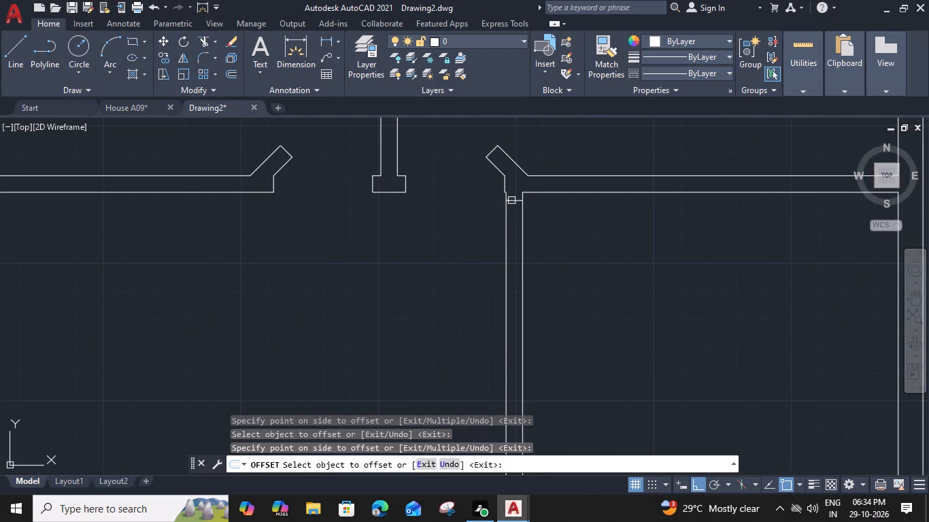
click(513, 201)
click(509, 255)
scroll(509, 255, down, 2)
middle_drag(525, 347, 524, 277)
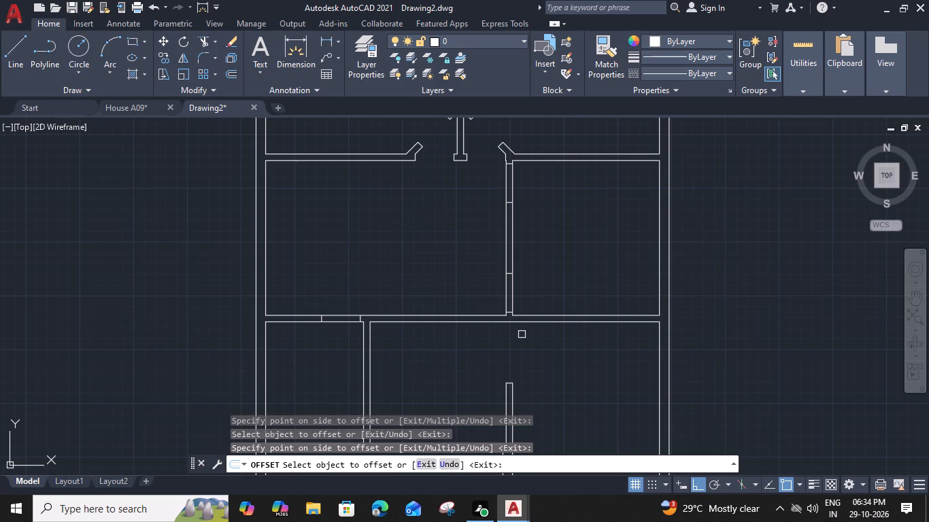
key(Escape)
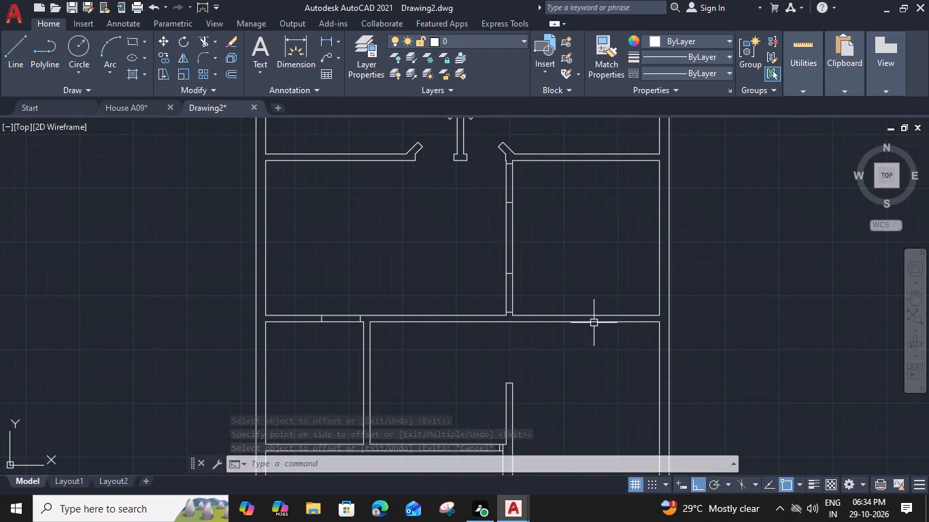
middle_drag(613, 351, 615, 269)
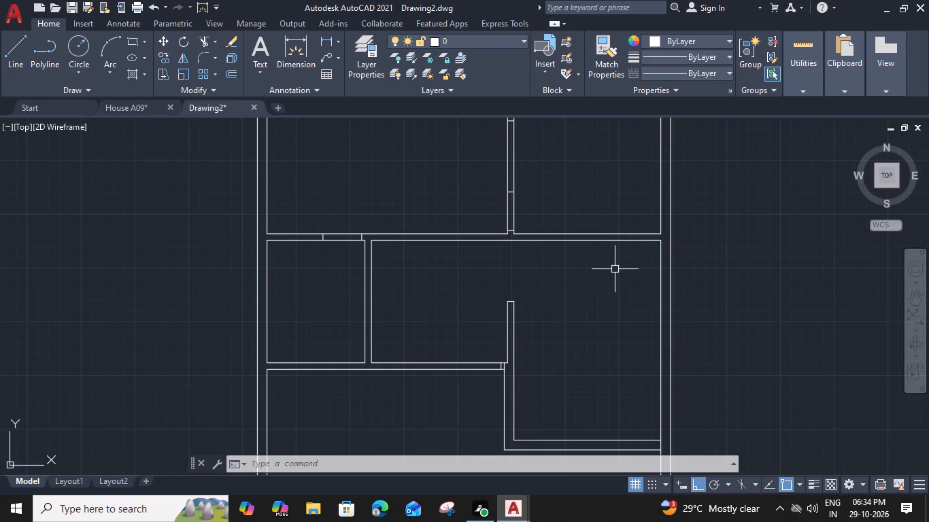